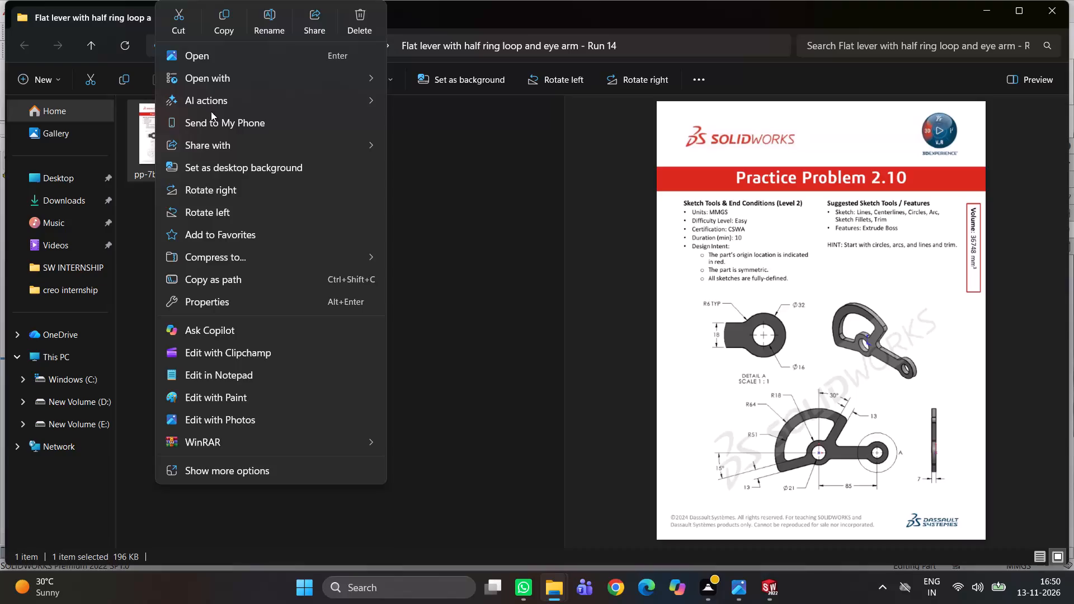
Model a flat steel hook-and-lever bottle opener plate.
Open the Practice Problem 2.10 drawing image for viewing.
click(220, 60)
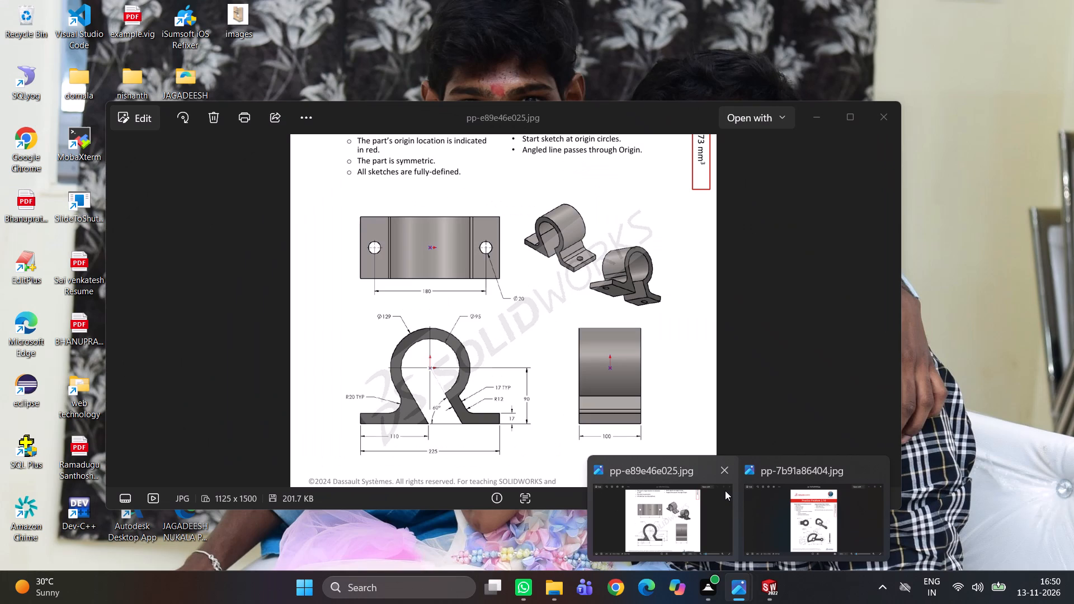
Close the old bracket drawing image pp-e89e46e025.jpg and the open EXE 2 and rev documents.
click(724, 474)
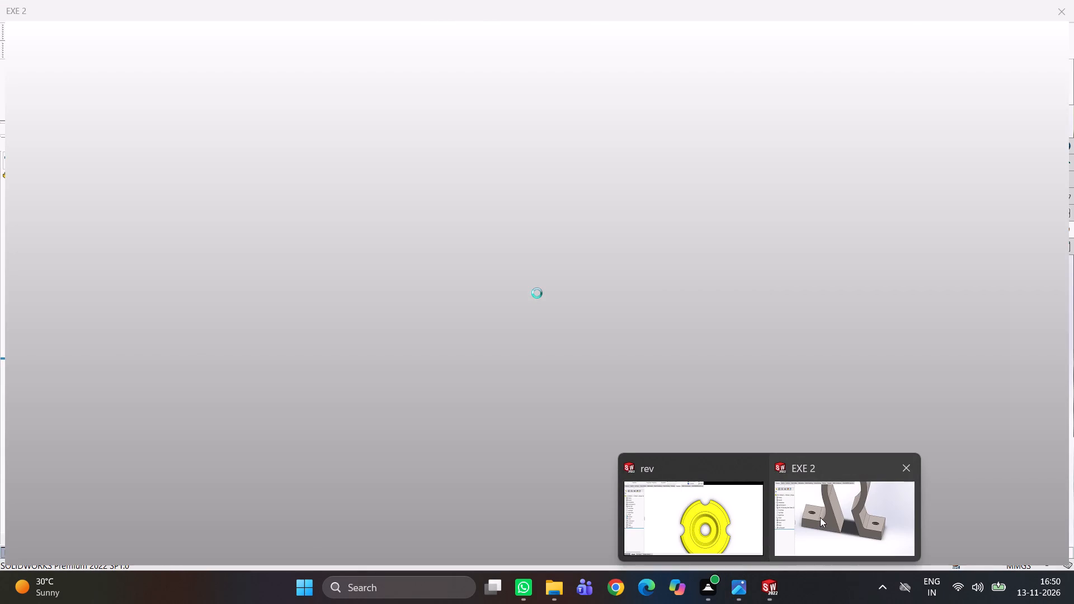
click(908, 465)
click(747, 464)
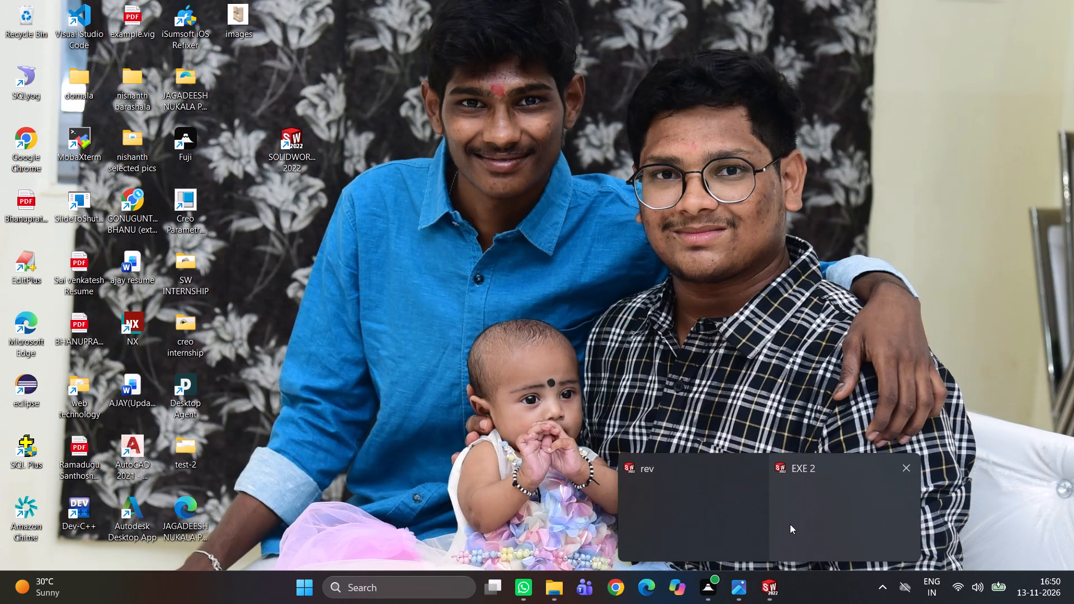
Switch to SOLIDWORKS and create a new part document.
click(767, 584)
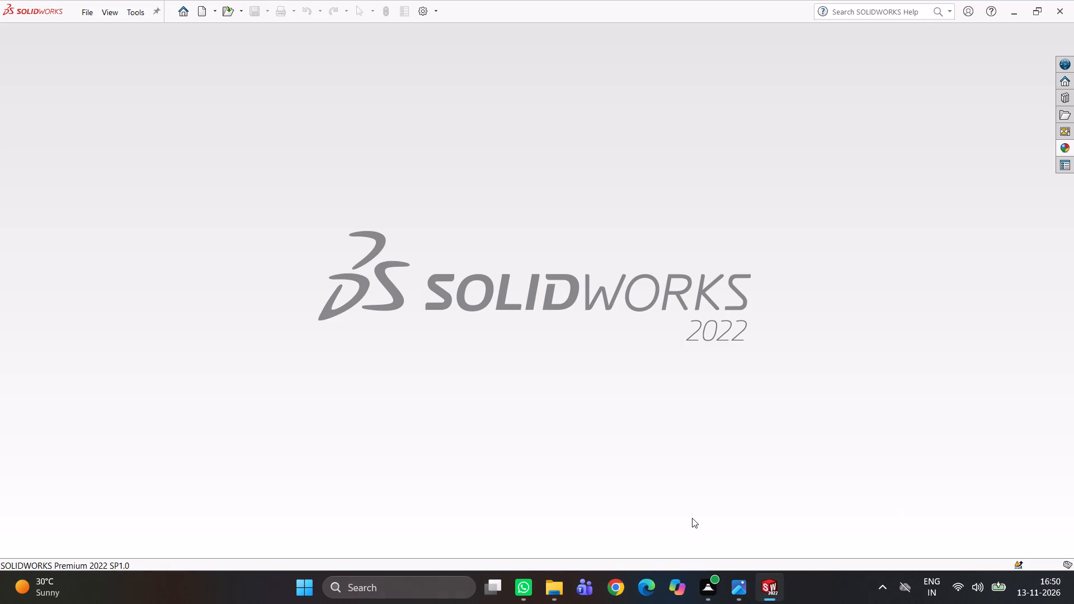
click(76, 5)
click(81, 5)
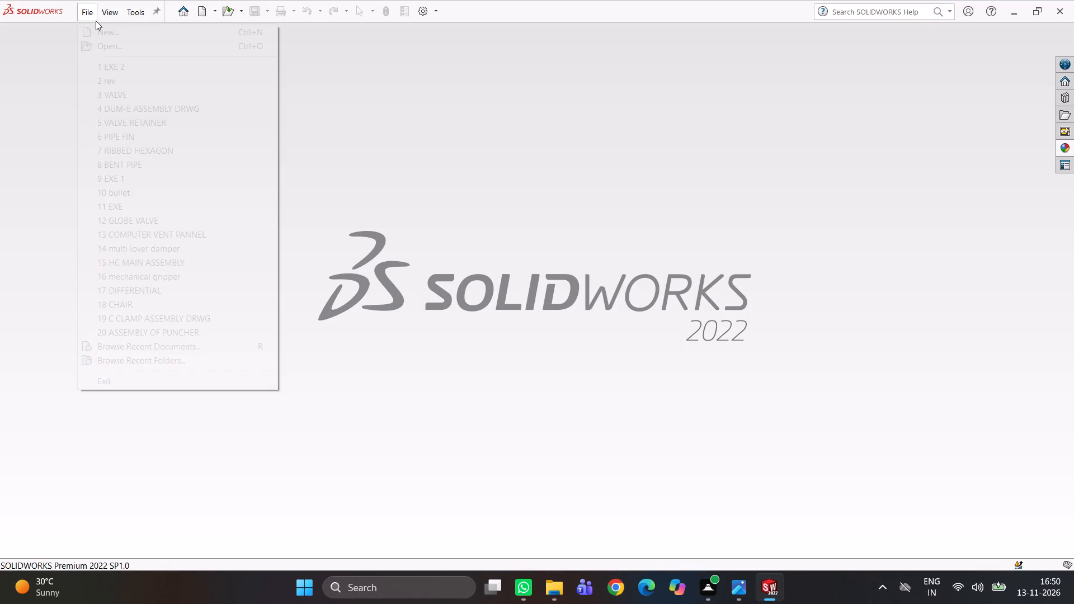
click(100, 26)
click(80, 14)
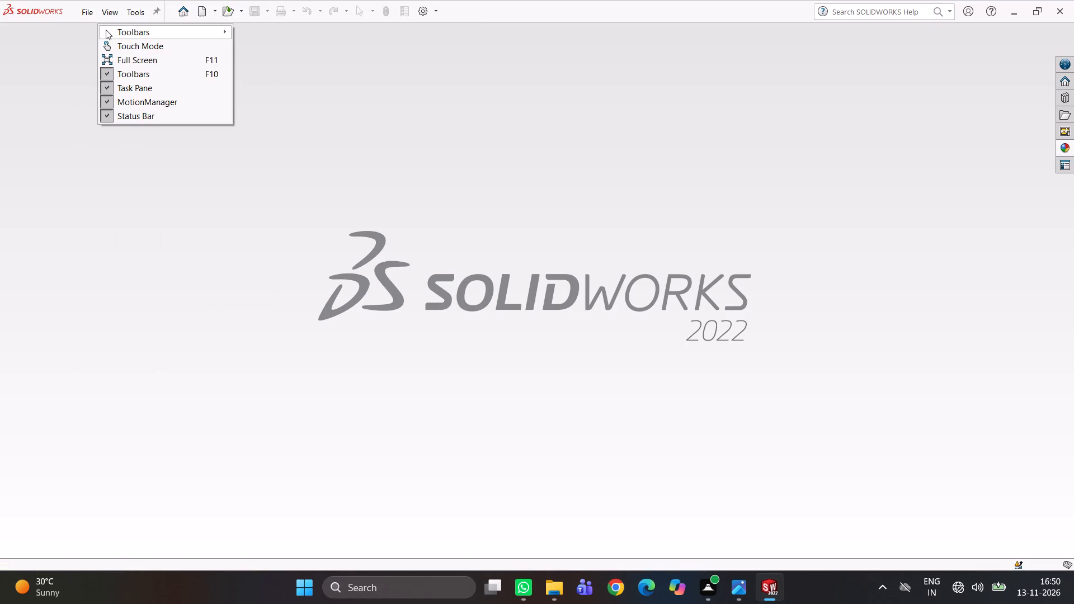
click(100, 31)
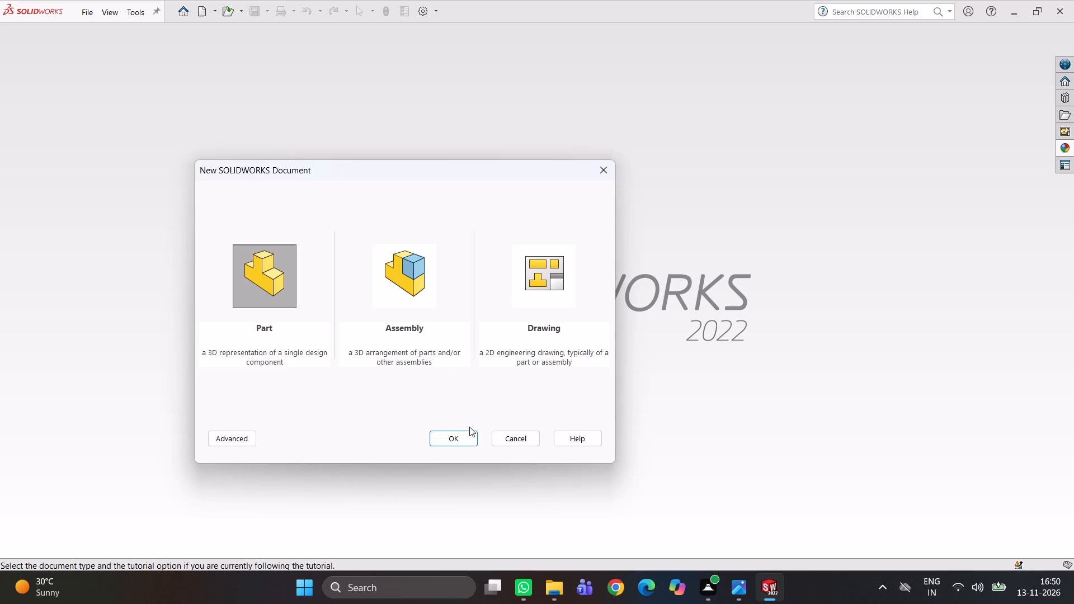
click(467, 431)
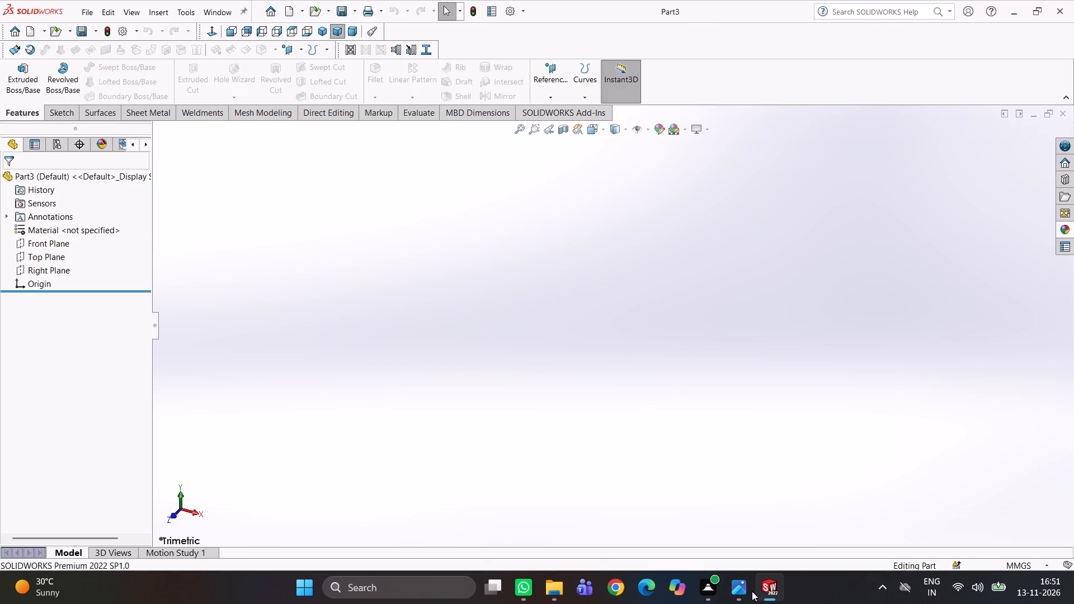
Start a sketch on the Front Plane and draw a horizontal construction line about 116 mm long from the origin.
click(733, 588)
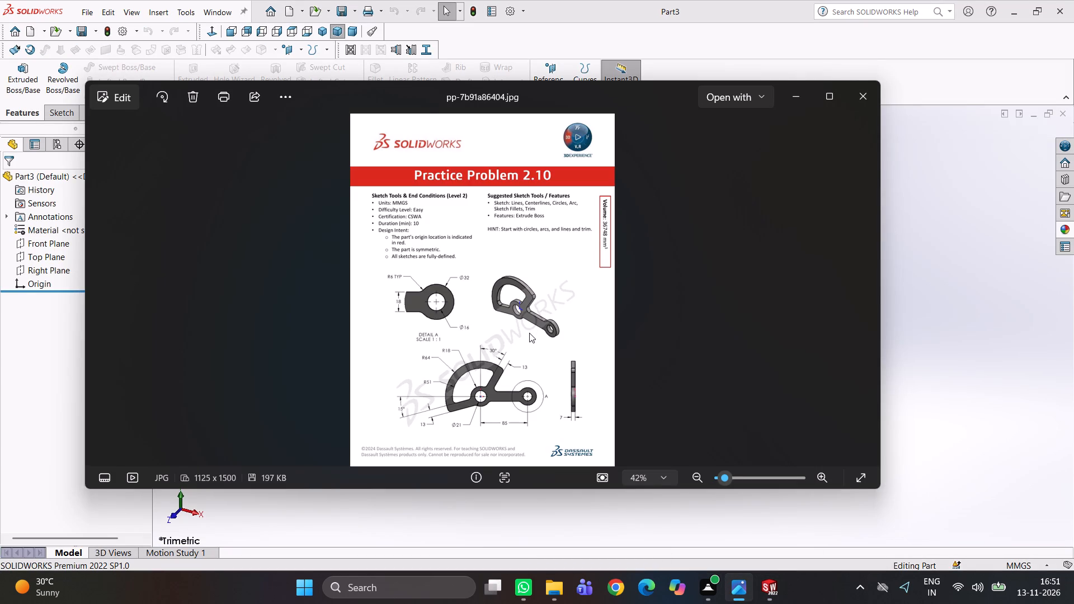
click(943, 268)
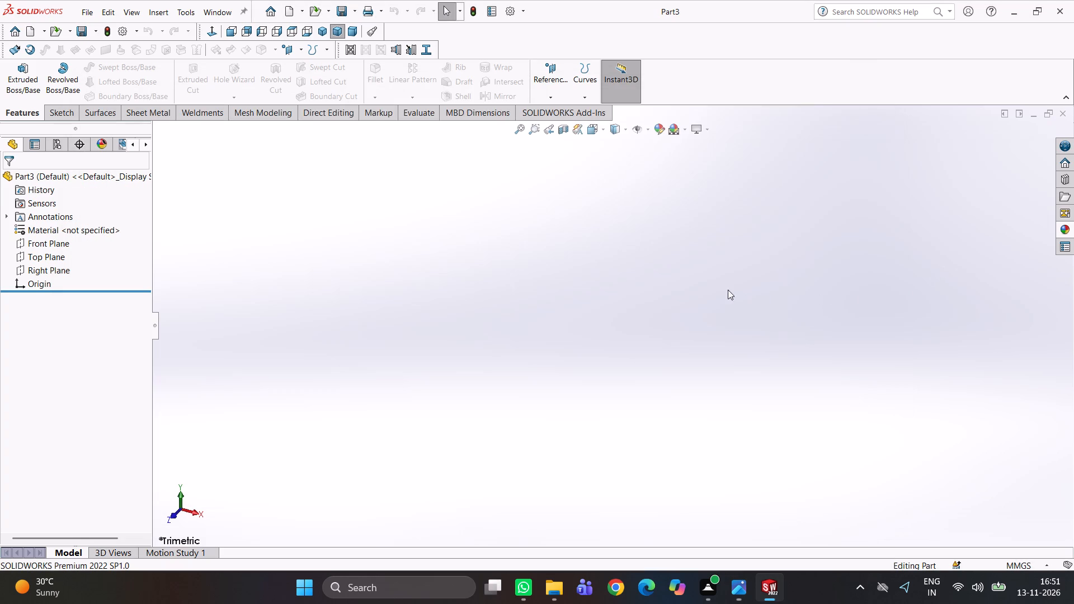
click(56, 244)
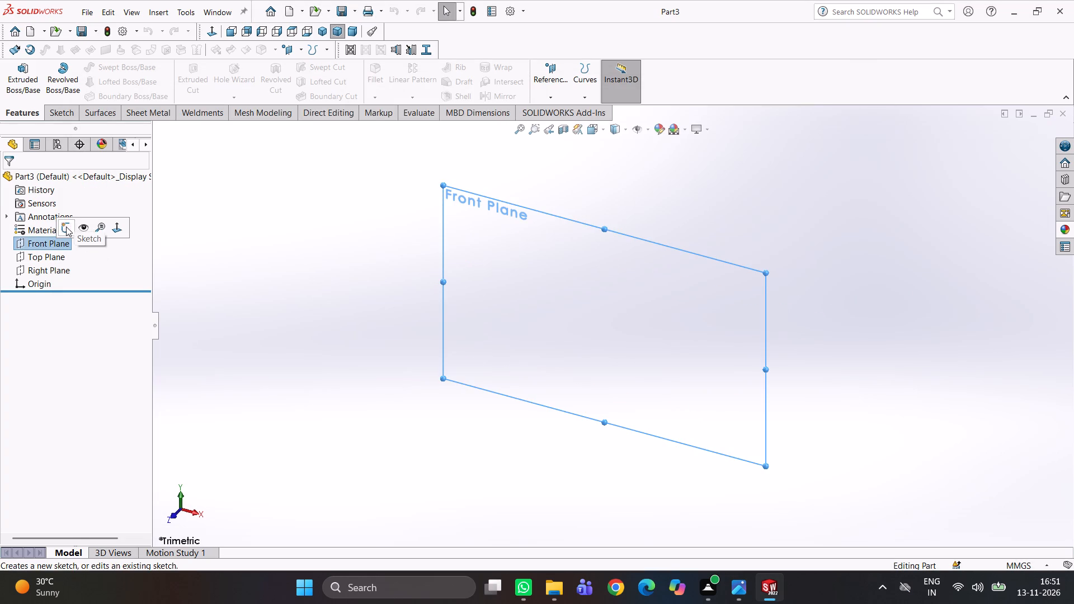
click(66, 226)
right_drag(371, 272, 295, 275)
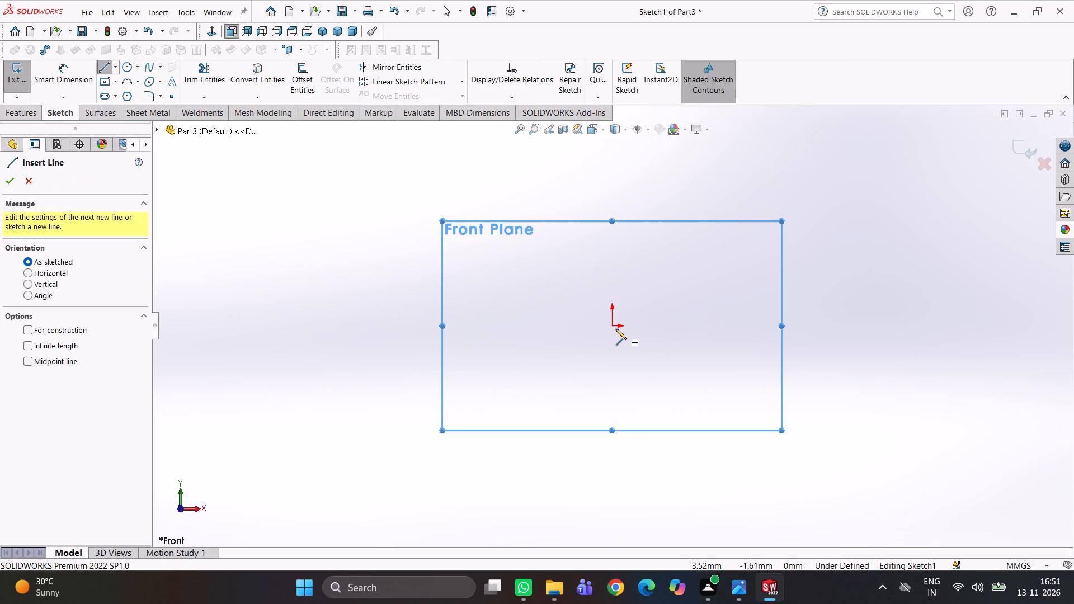
click(613, 325)
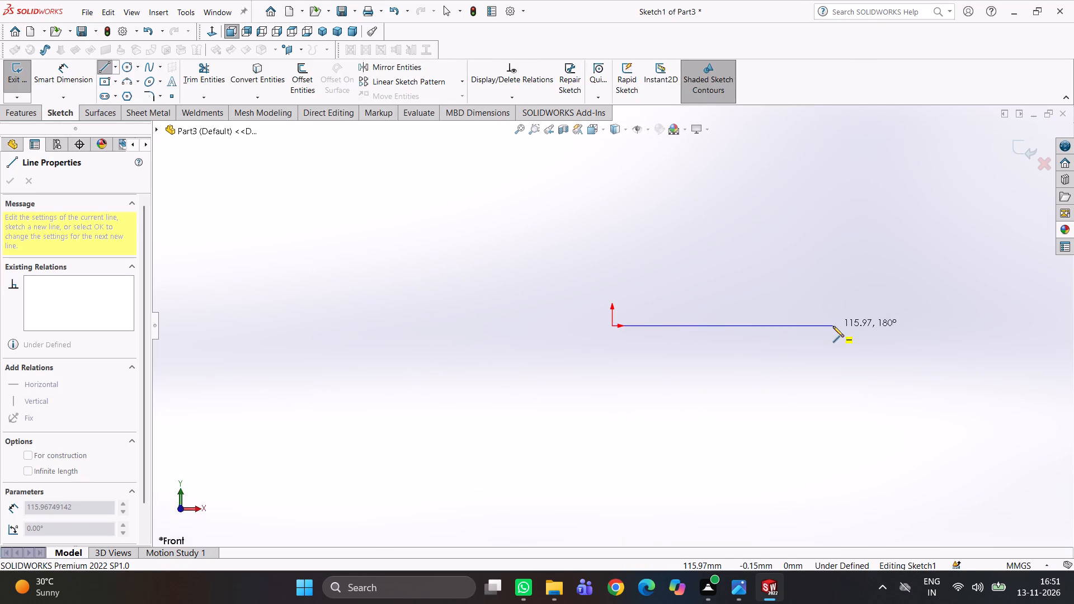
click(833, 326)
right_click(877, 314)
click(885, 298)
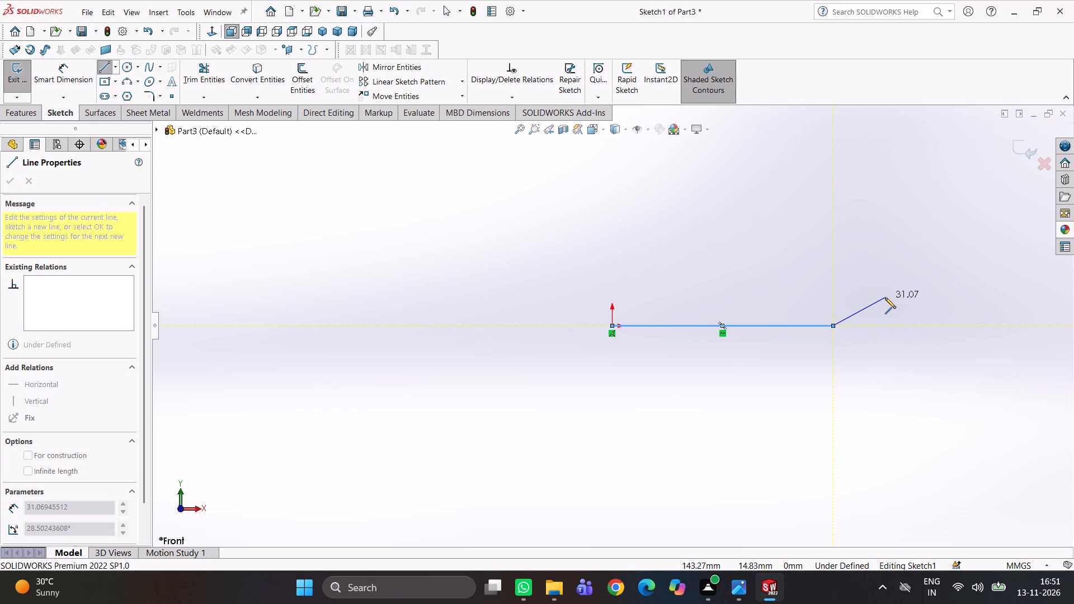
right_click(886, 307)
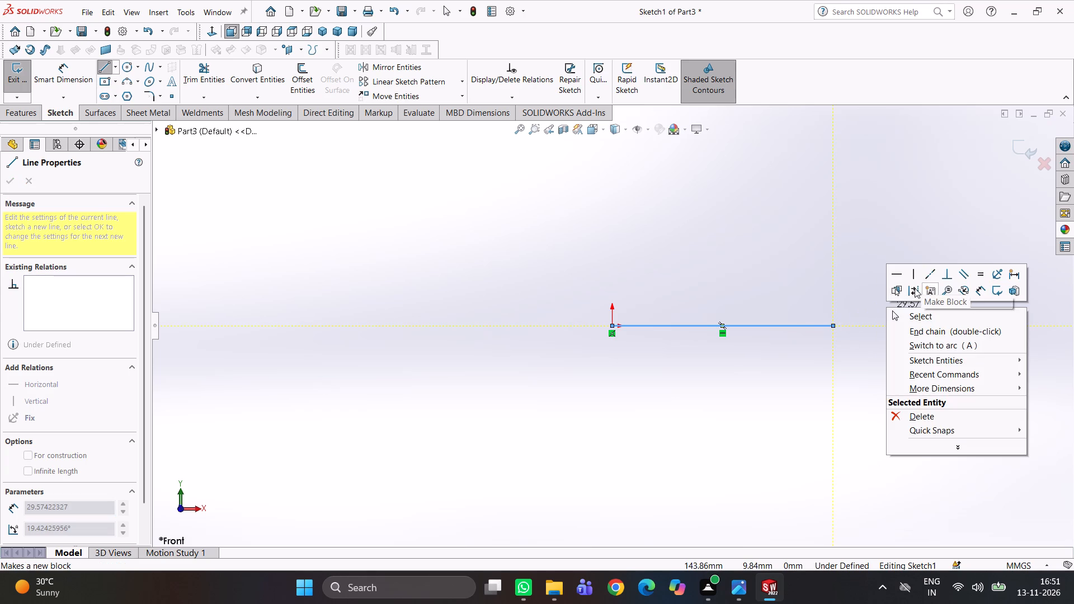
click(913, 289)
Dimension the construction line's length as 85 mm, following the practice drawing.
right_drag(854, 361, 860, 272)
click(791, 328)
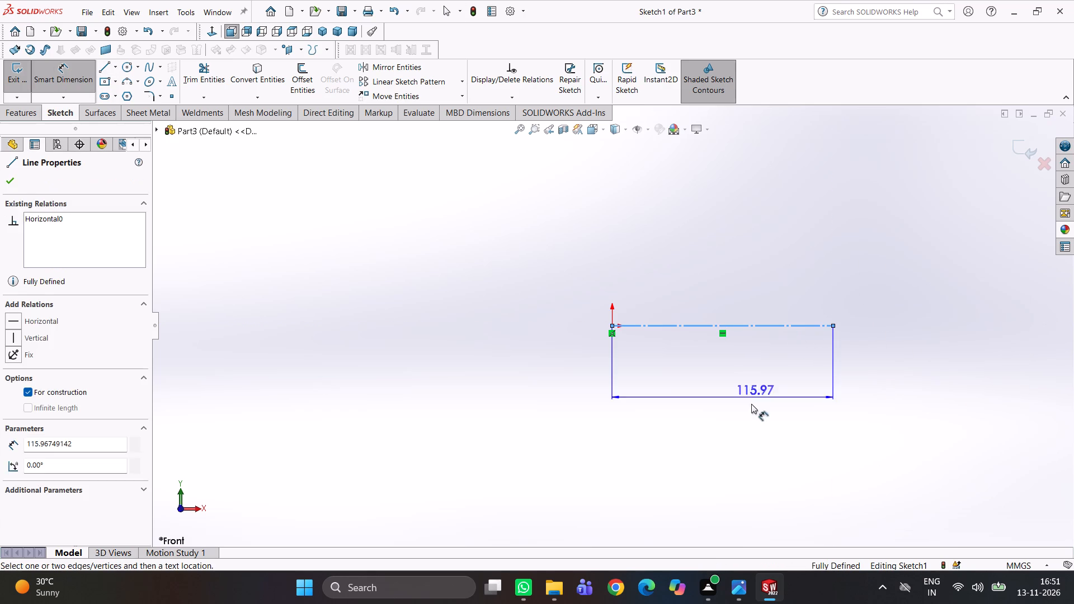
click(745, 416)
click(739, 600)
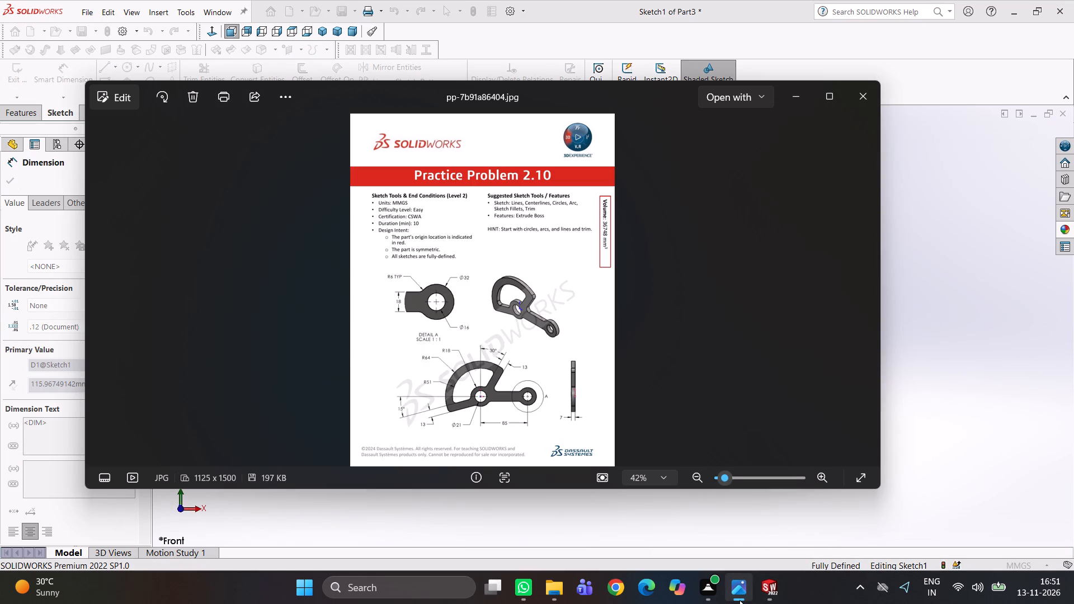
click(775, 586)
text(85)
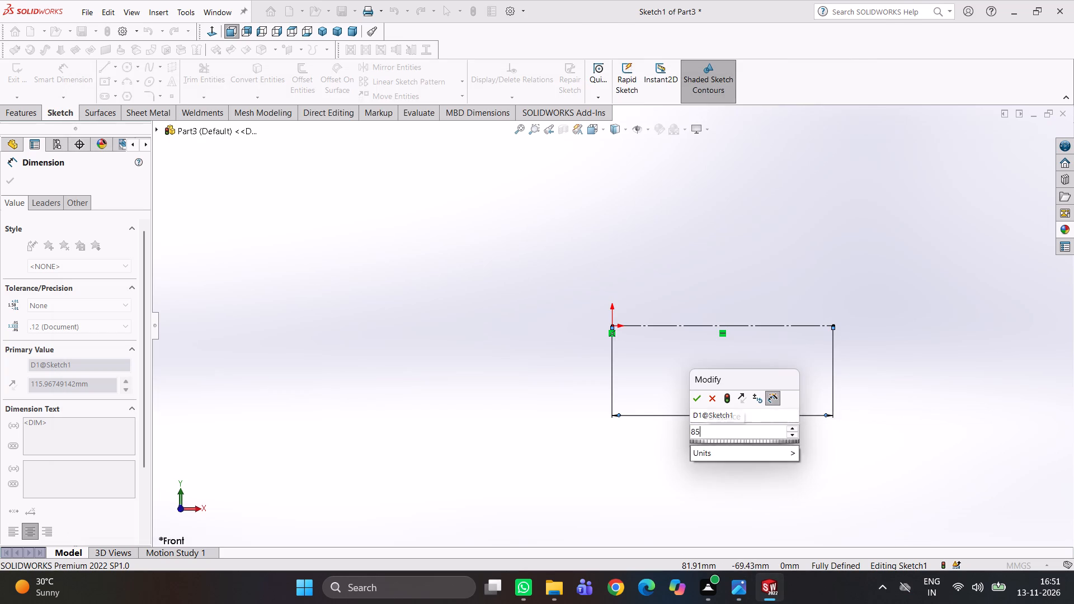
key(Return)
Draw two concentric circles, about 12 mm and 27.5 mm in diameter, centred on the construction line's end away from the origin.
right_drag(901, 367, 982, 358)
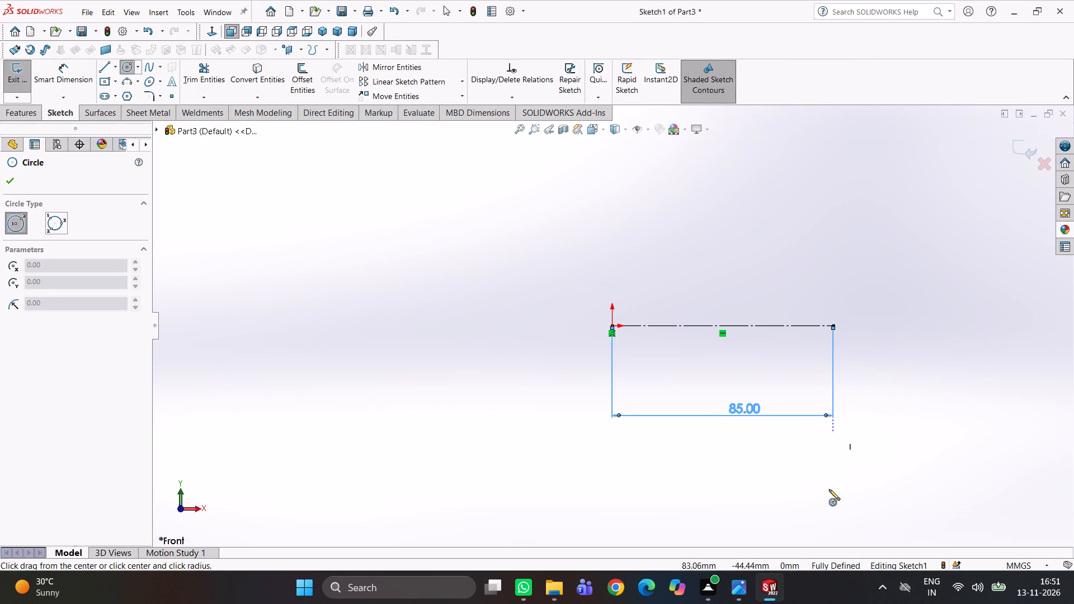
click(738, 592)
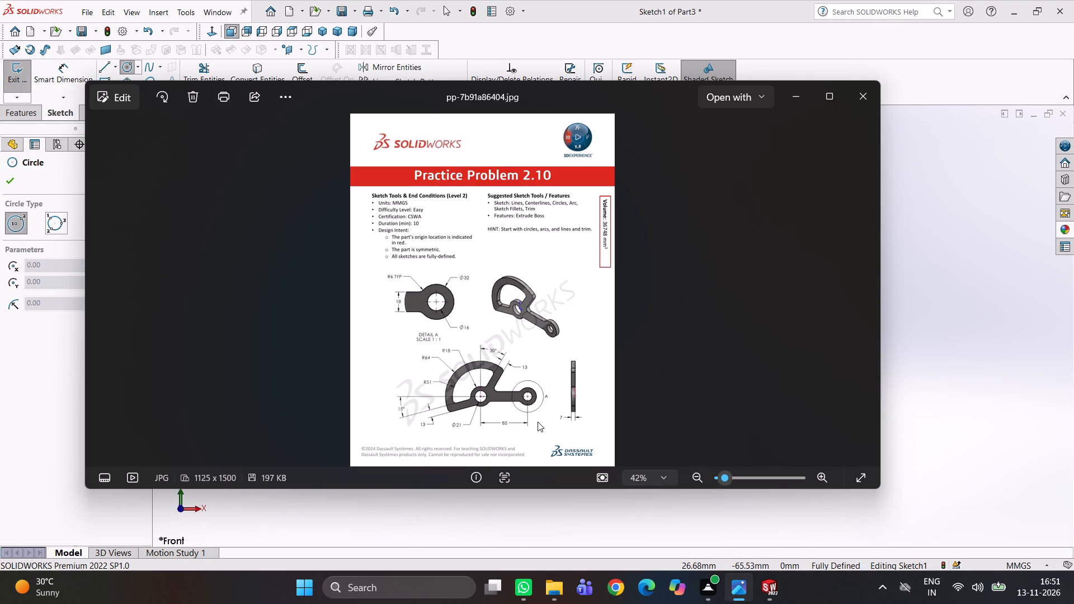
scroll(529, 414, down, 1)
scroll(529, 414, up, 3)
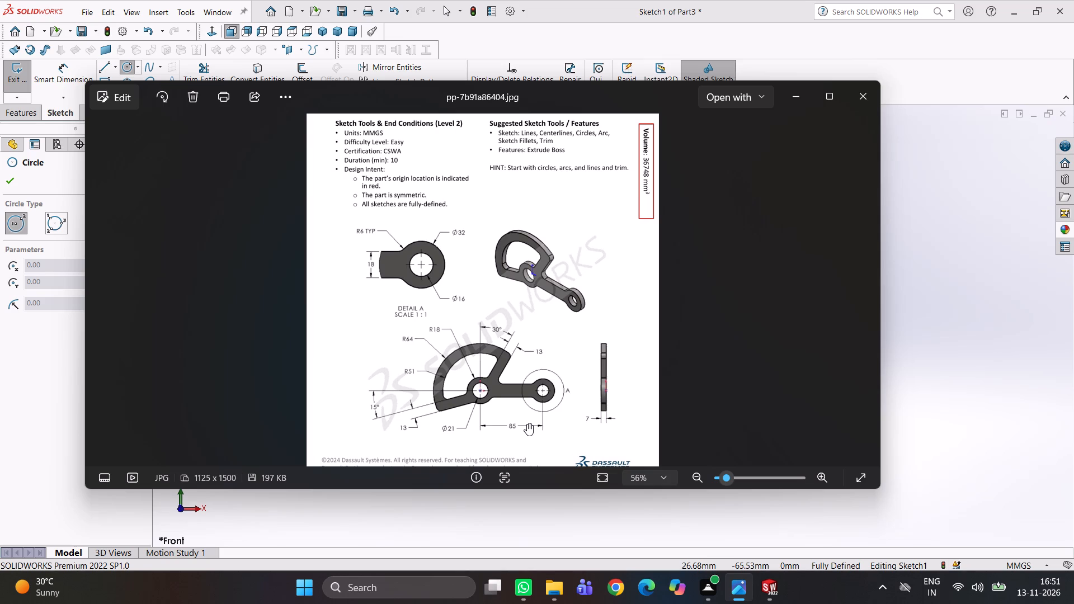
click(770, 580)
click(832, 326)
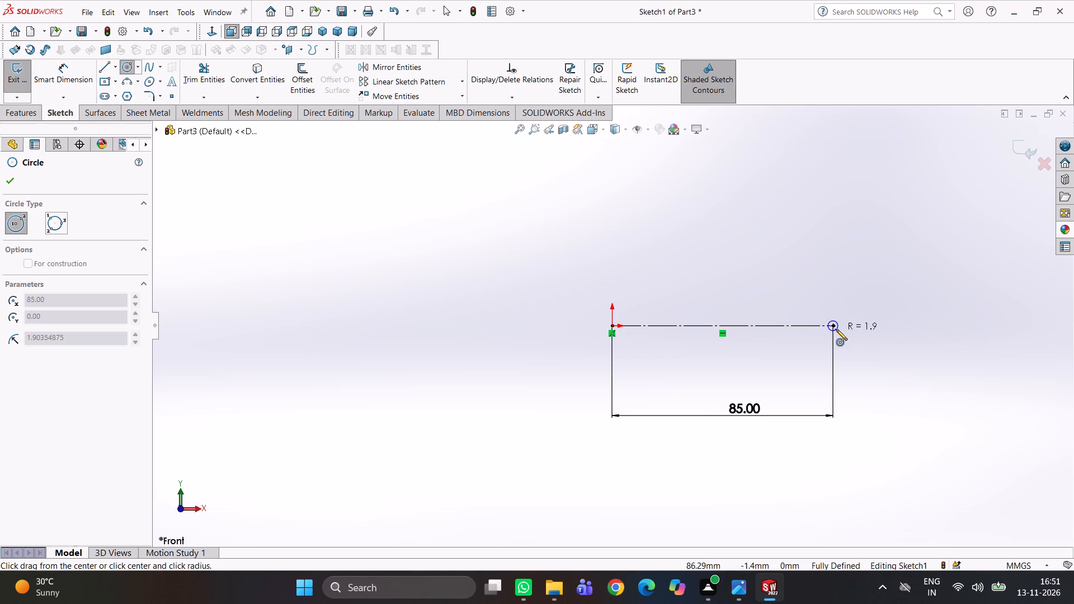
click(845, 336)
click(833, 327)
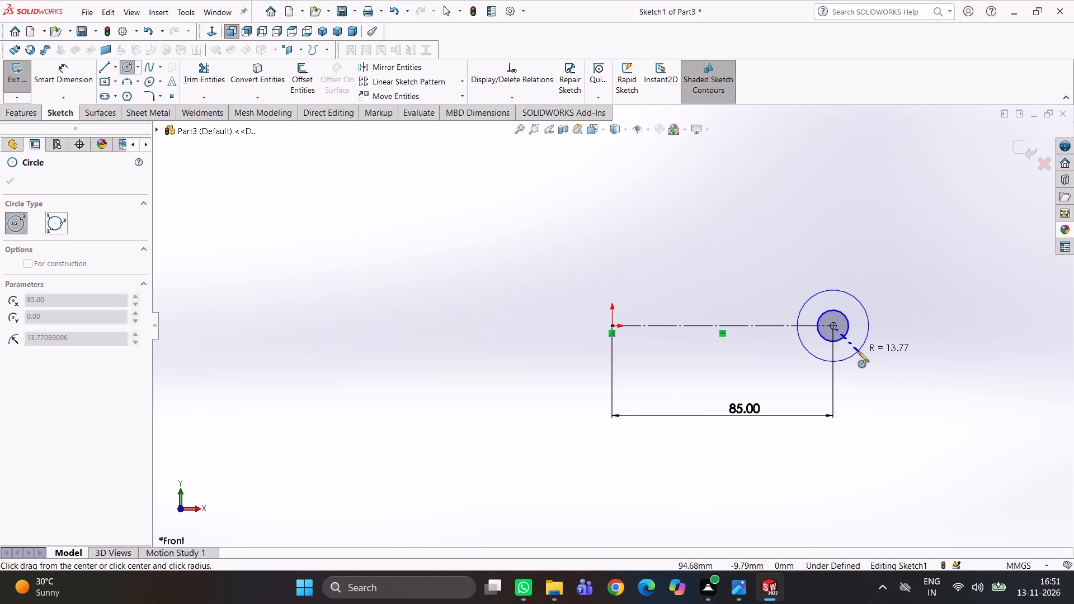
click(858, 351)
Dimension the concentric circles with a 32 mm outer diameter and a 16 mm inner diameter.
right_drag(921, 384, 924, 299)
click(860, 298)
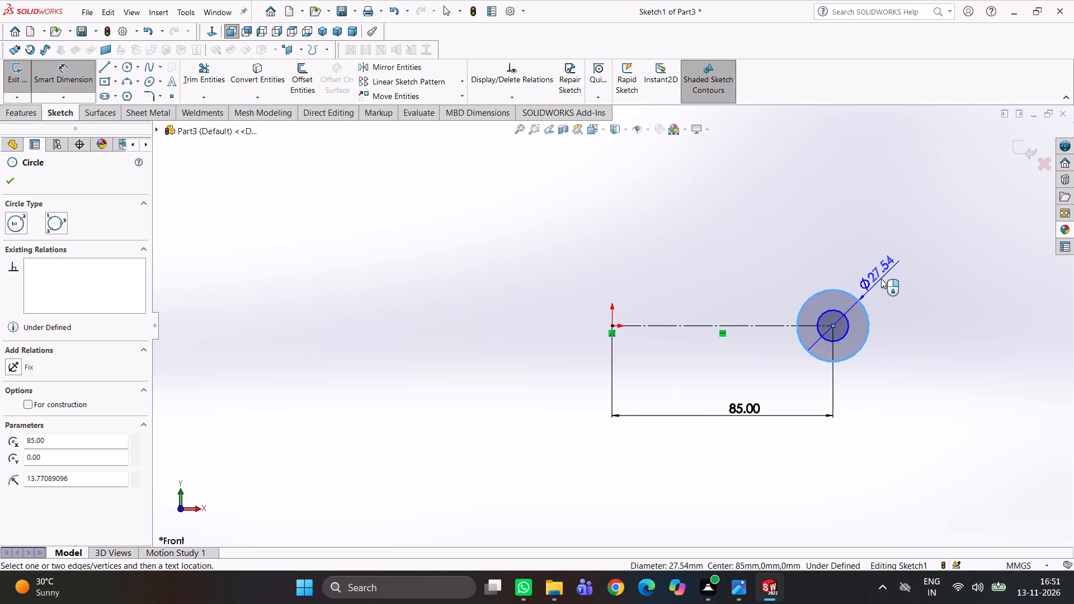
click(881, 279)
text(32)
key(Return)
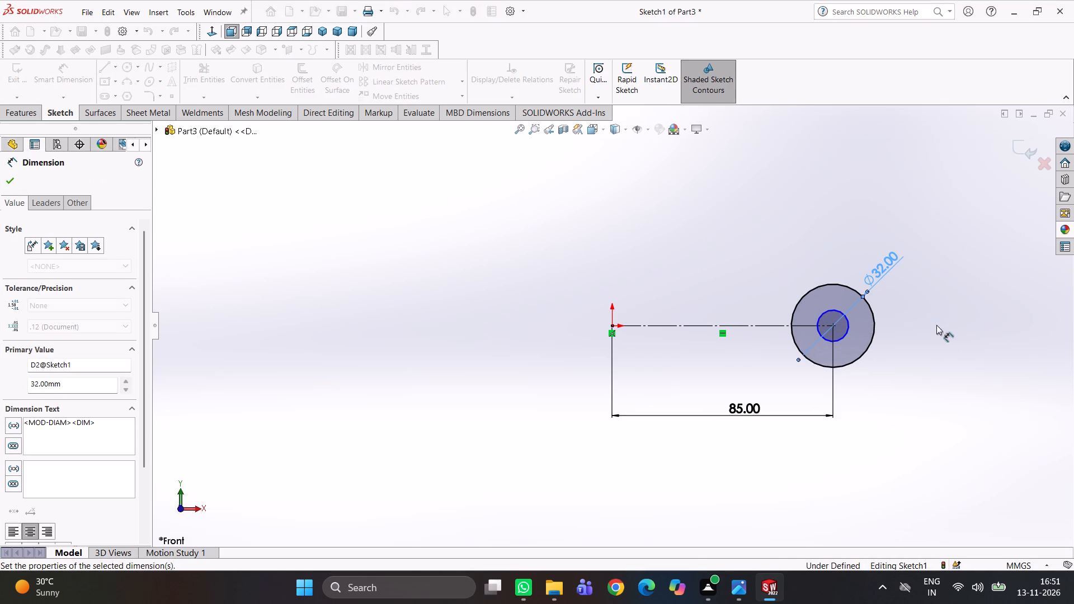
click(849, 320)
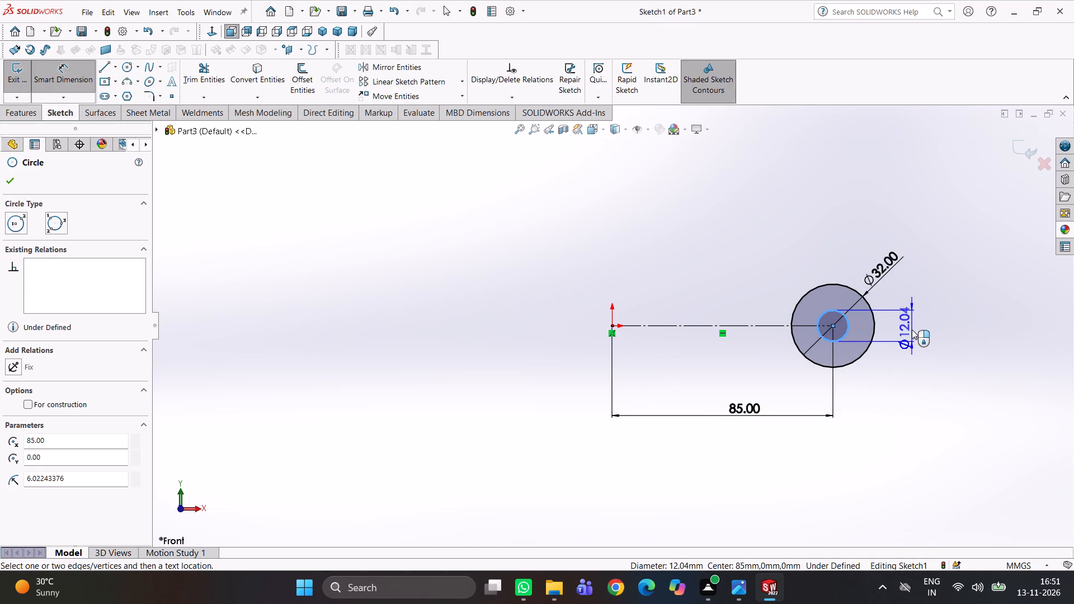
click(912, 329)
text(16)
key(Return)
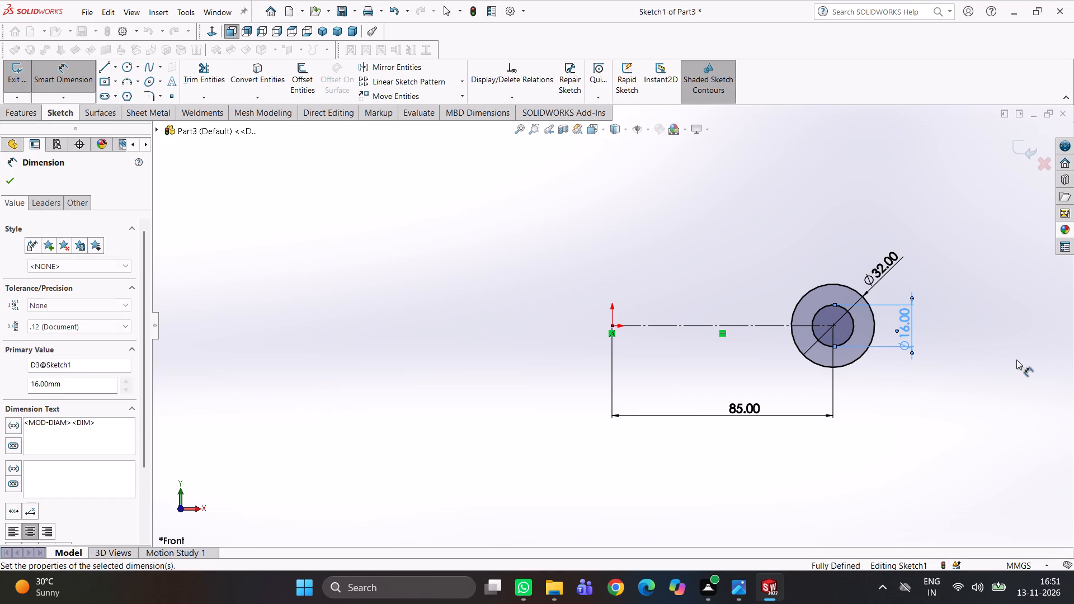
click(947, 377)
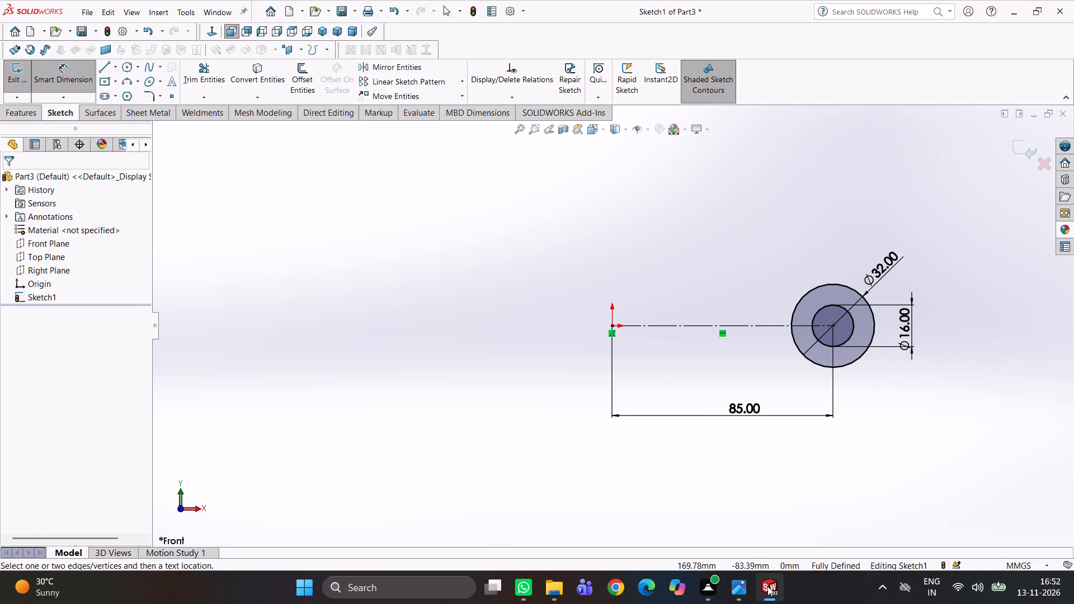
Draw a circle centred on the origin and dimension its diameter as 21 mm.
click(745, 588)
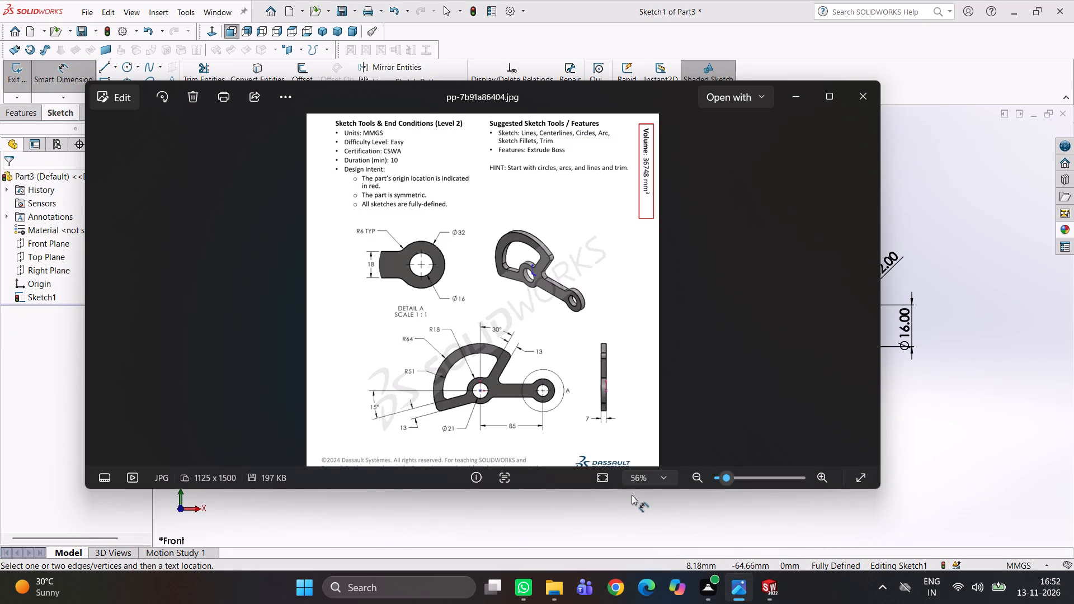
click(768, 586)
right_drag(665, 358, 717, 352)
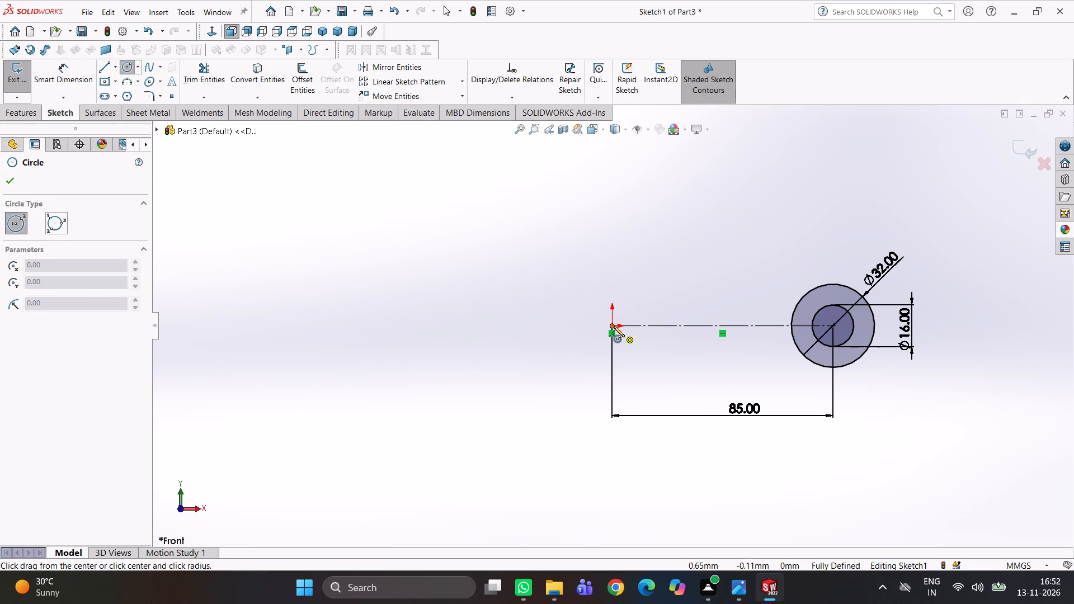
click(614, 326)
click(627, 337)
right_drag(658, 371, 642, 308)
click(626, 307)
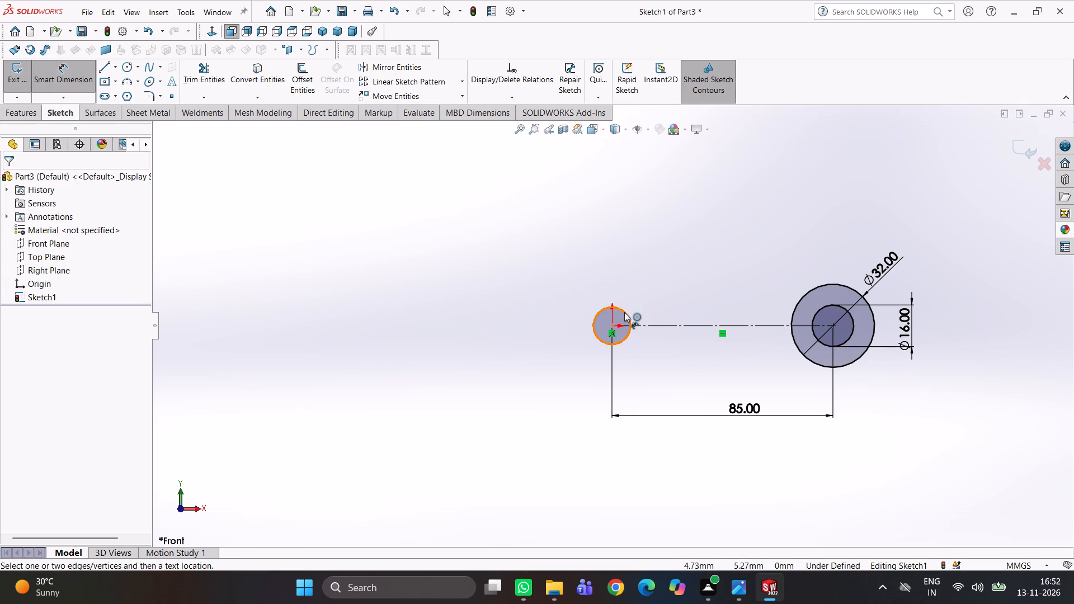
click(624, 312)
click(669, 281)
text(21)
key(Return)
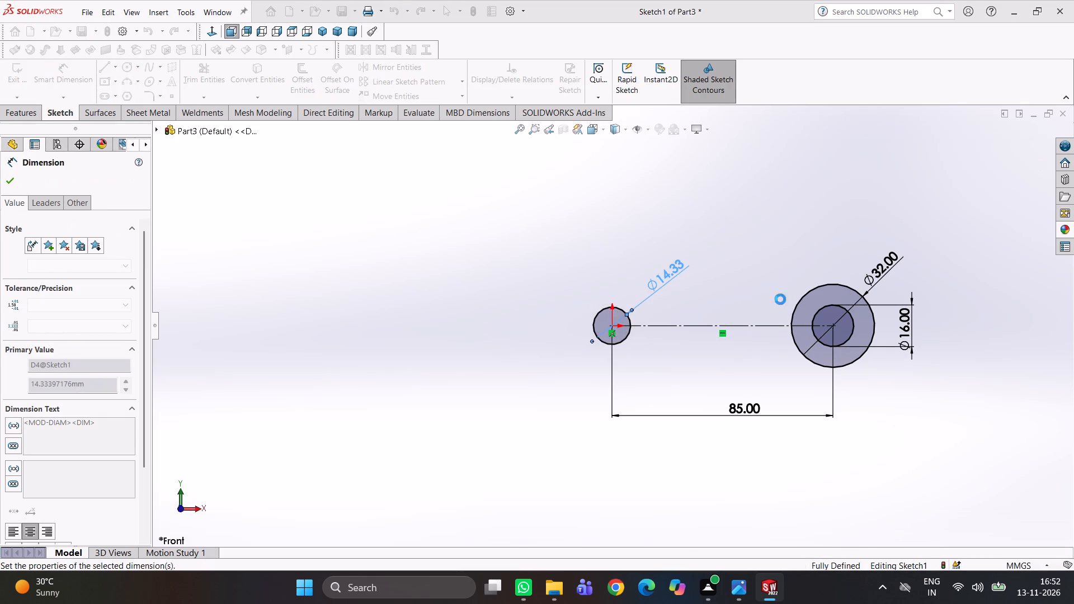
Draw a second circle centred on the origin around the 21 mm circle and dimension its diameter as 36 mm, following the practice drawing.
click(748, 591)
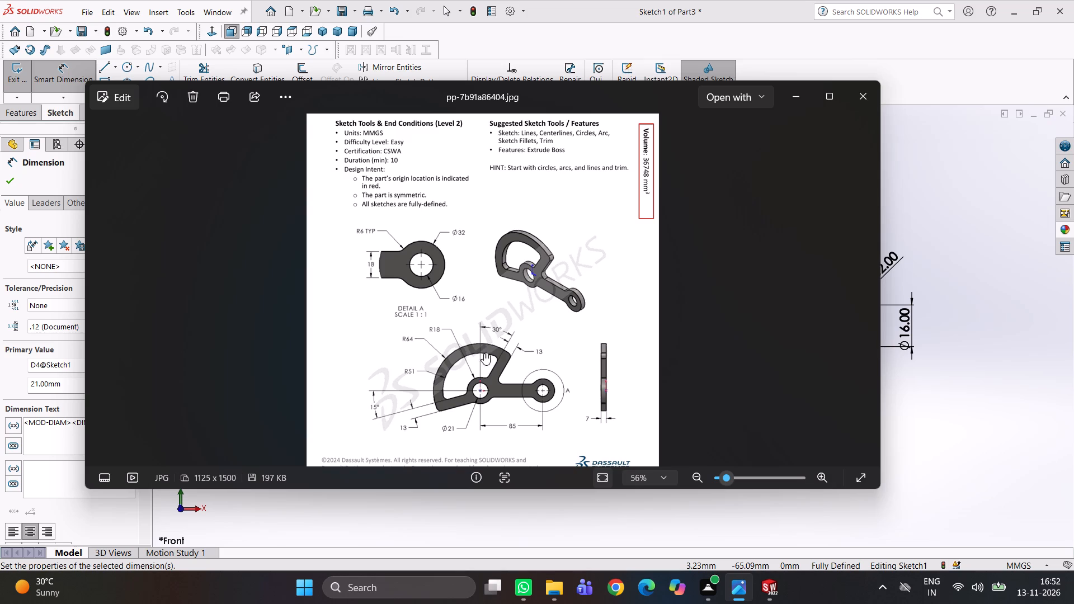
click(780, 593)
right_drag(674, 358, 755, 365)
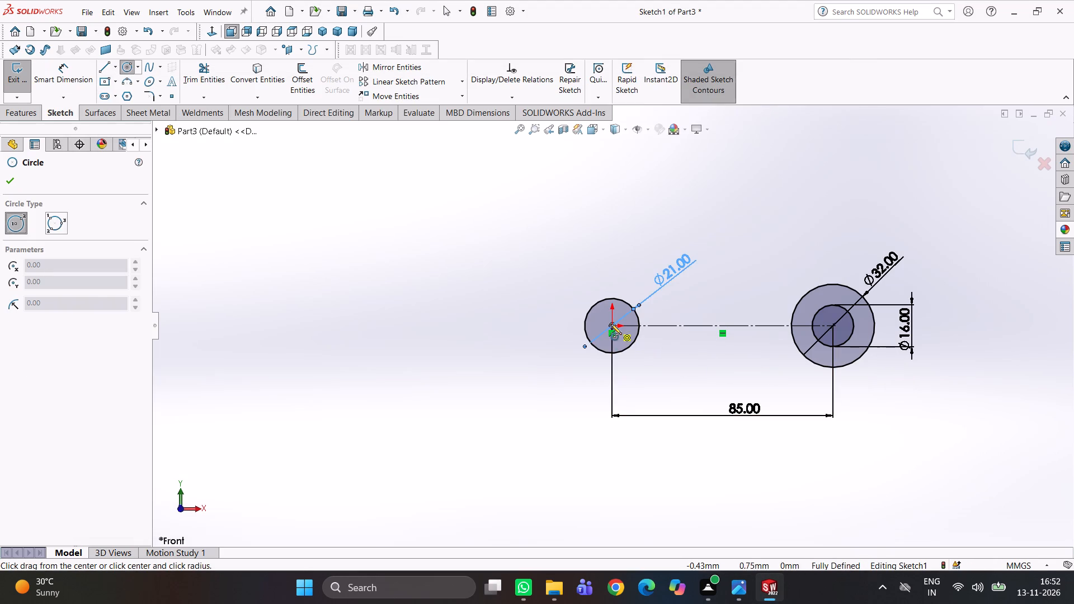
click(611, 324)
click(640, 360)
right_drag(679, 382, 663, 305)
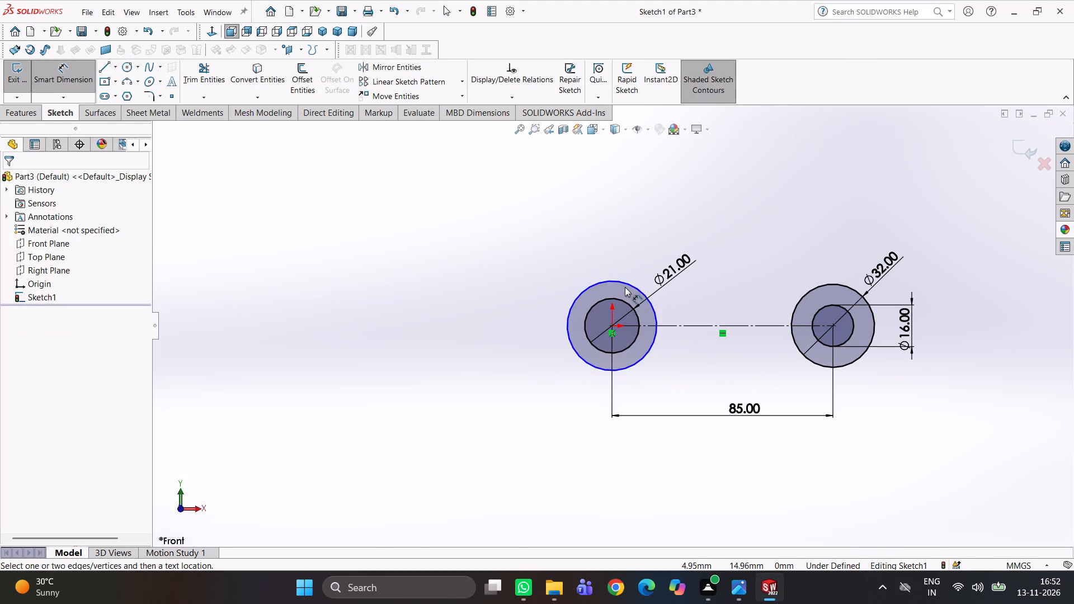
click(625, 284)
click(657, 215)
text(18*2)
key(Return)
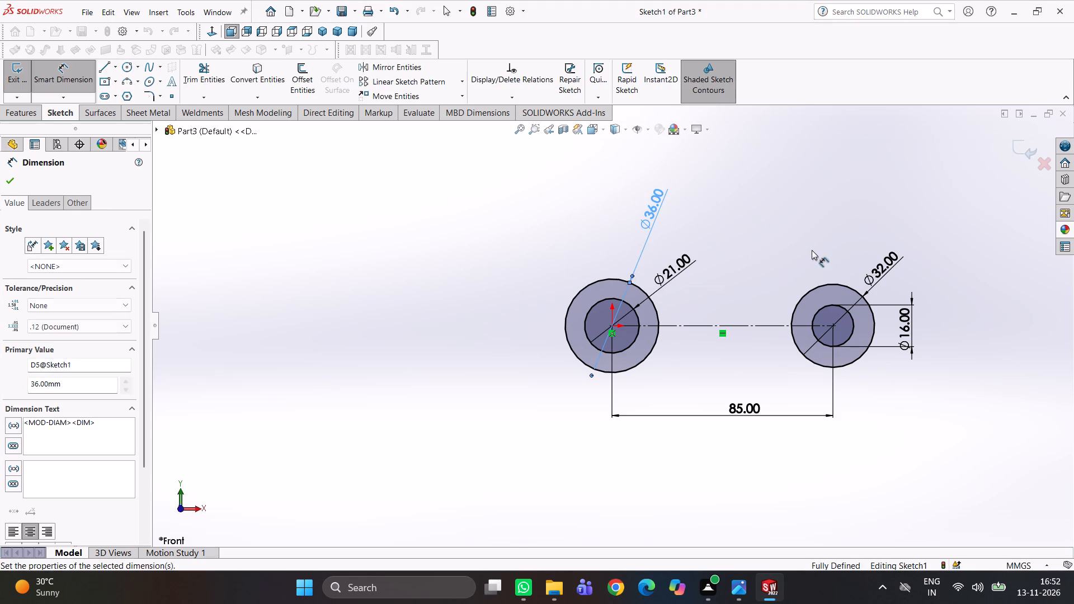
click(712, 246)
Draw a horizontal line about 62 mm long above the construction line, running from inside the 36 mm circle to inside the 32 mm circle.
click(732, 579)
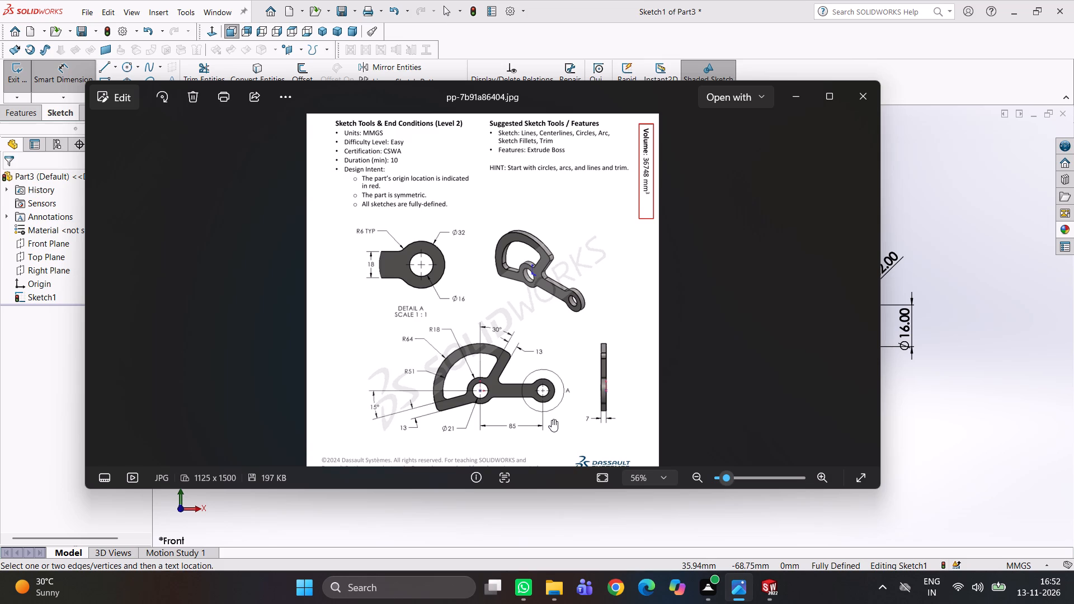
click(771, 591)
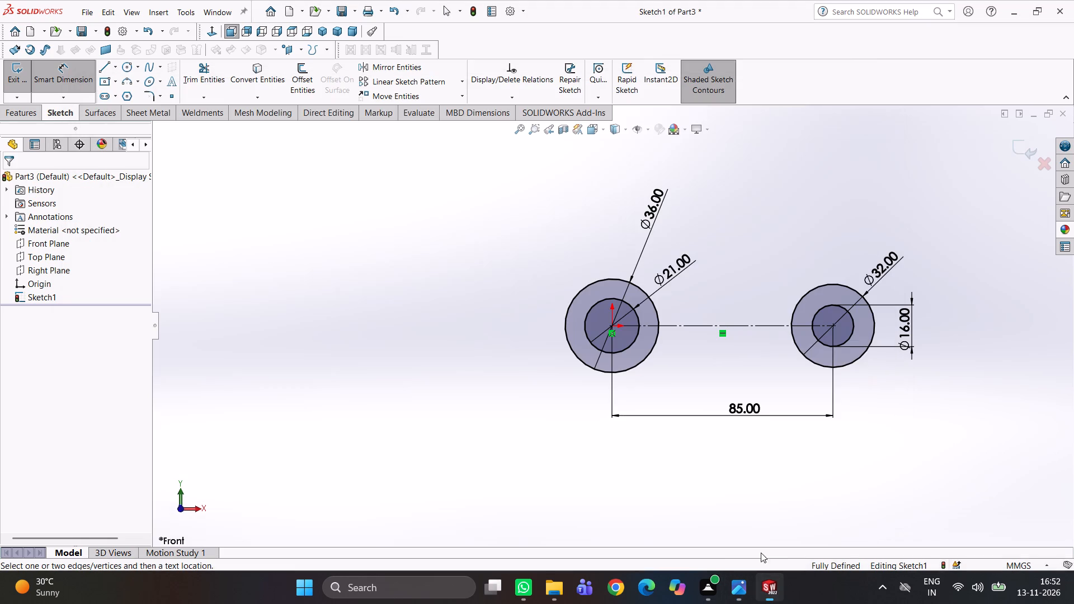
right_drag(1014, 347, 961, 351)
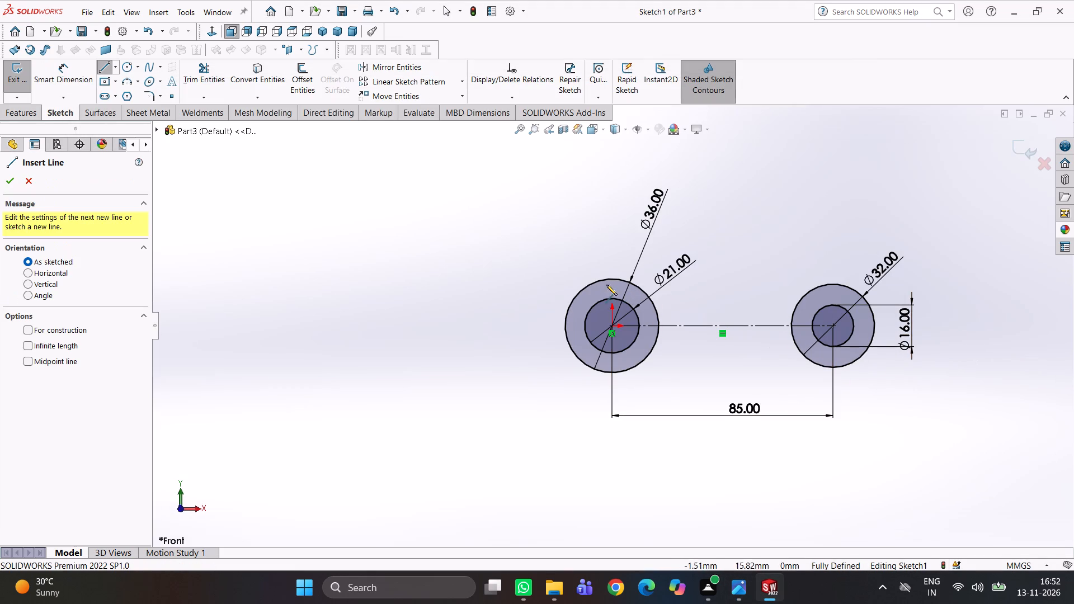
click(644, 307)
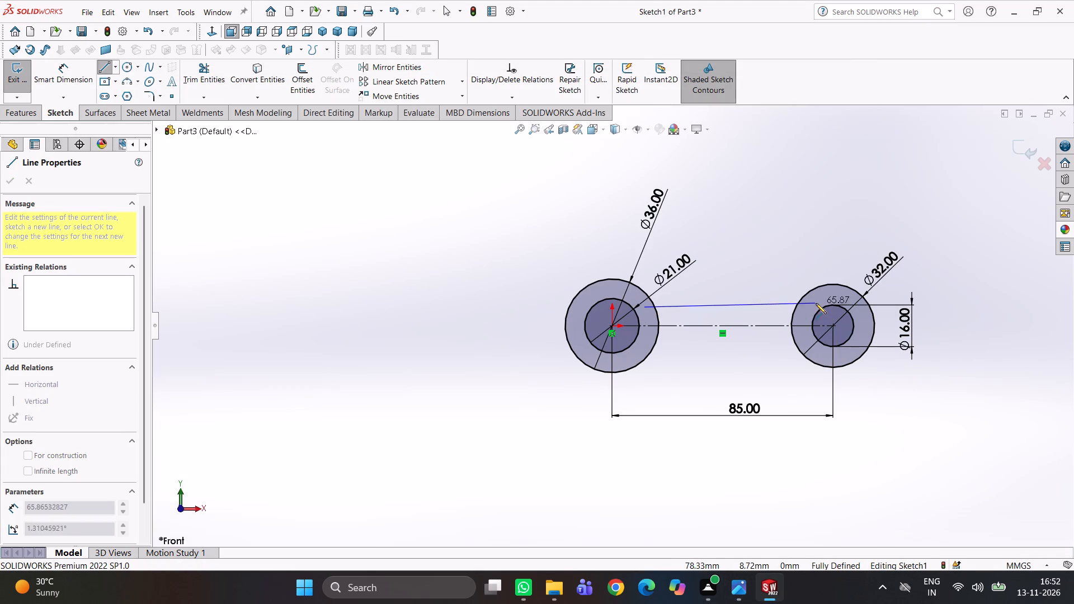
click(806, 306)
key(grave)
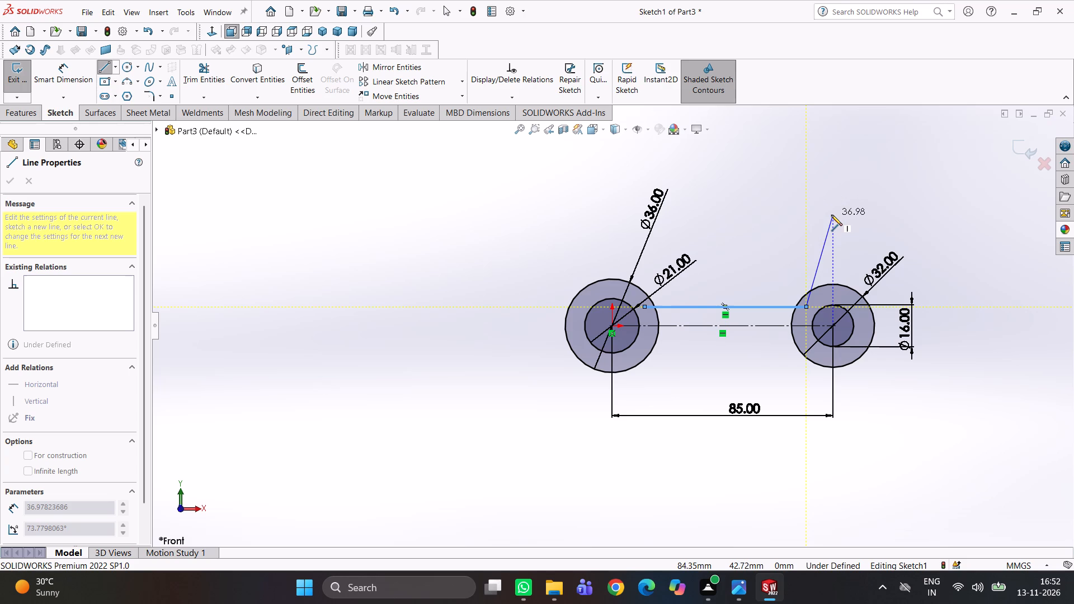
key(Escape)
Dimension the distance between the horizontal line and the construction line as 9 mm, half of the 18 mm arm width.
right_drag(853, 242, 836, 151)
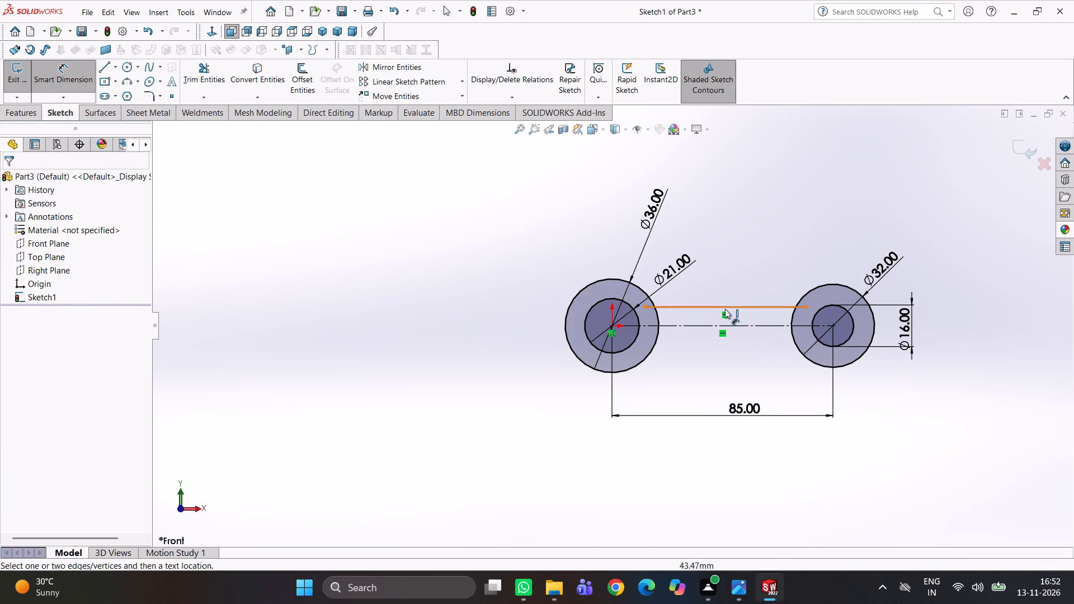
click(732, 306)
click(753, 327)
click(756, 281)
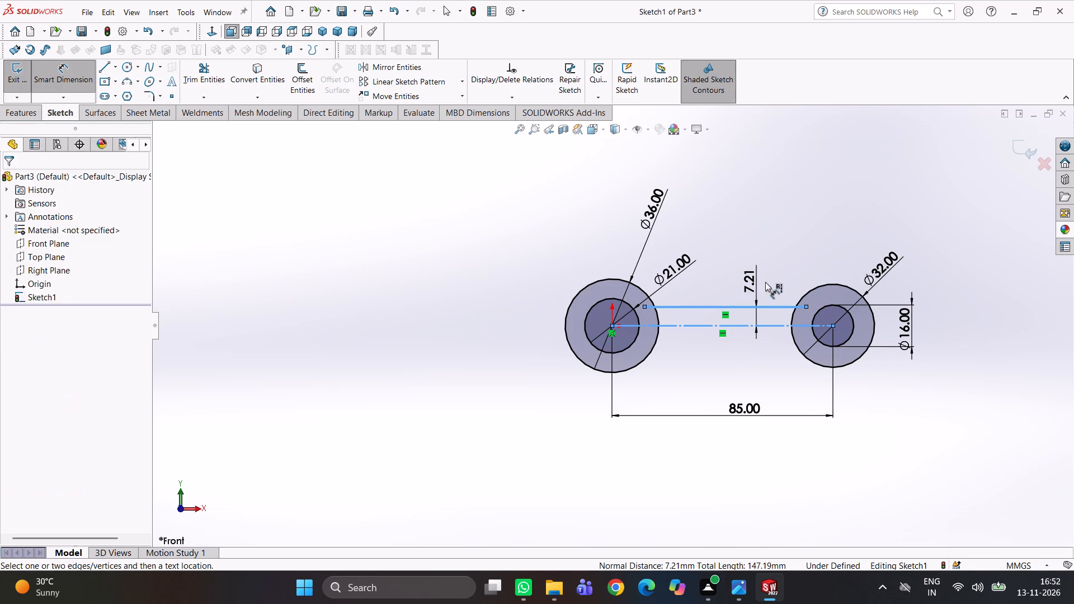
key(4)
key(BackSpace)
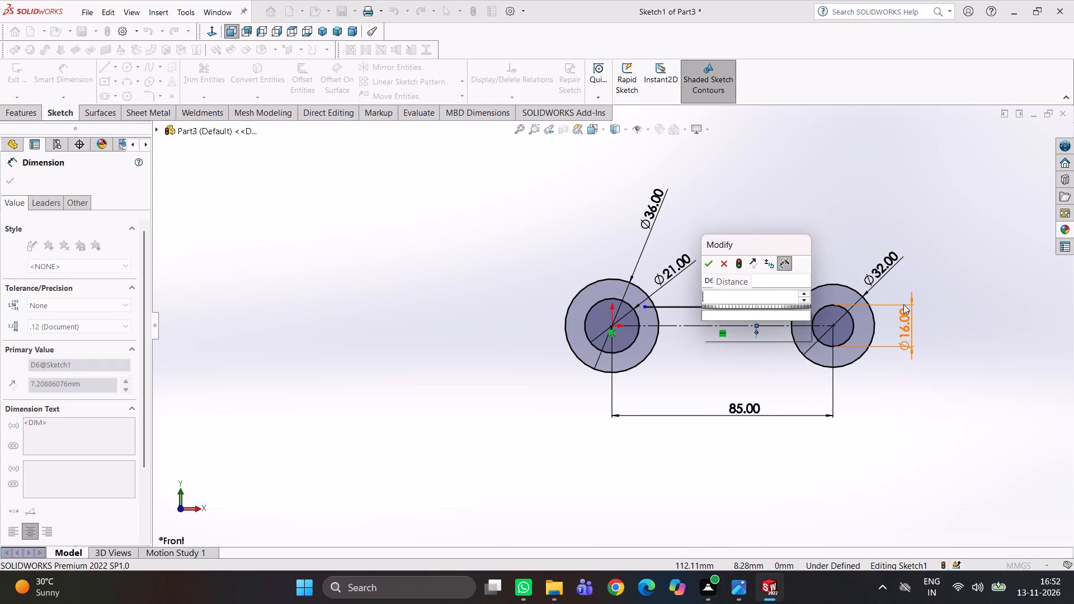
text(18)
text(/2)
key(Return)
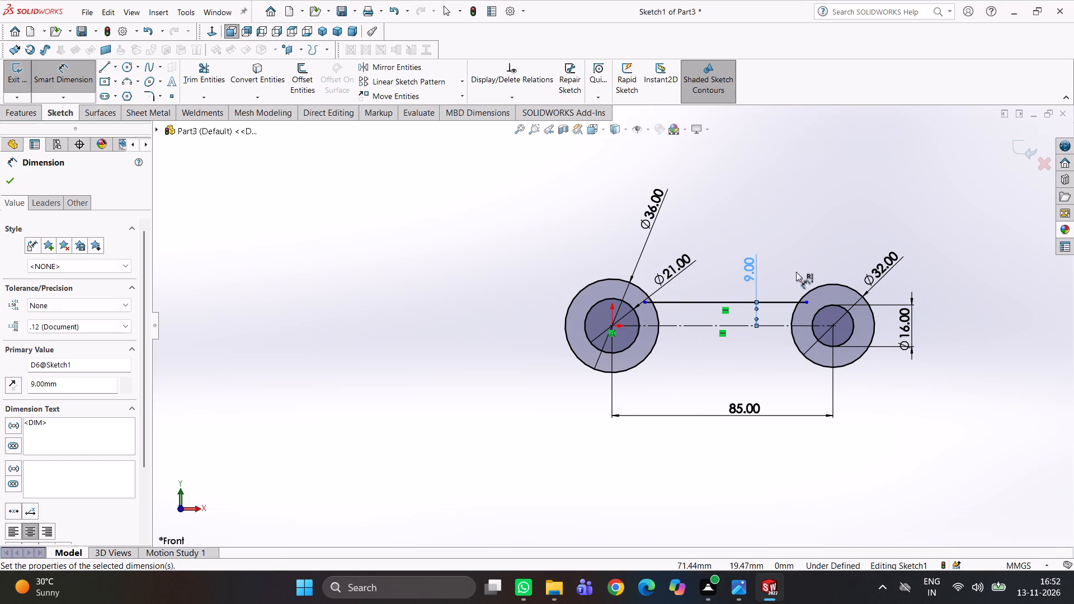
click(728, 237)
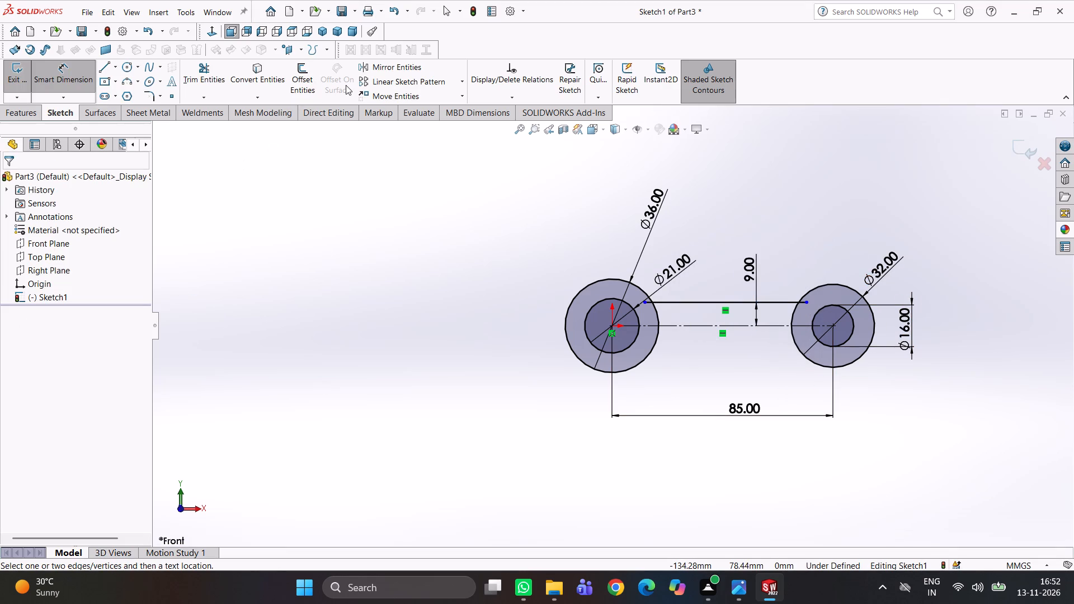
Trim both ends of the upper arm line that extend inside the 36 mm and 32 mm circles.
click(216, 73)
scroll(671, 313, down, 2)
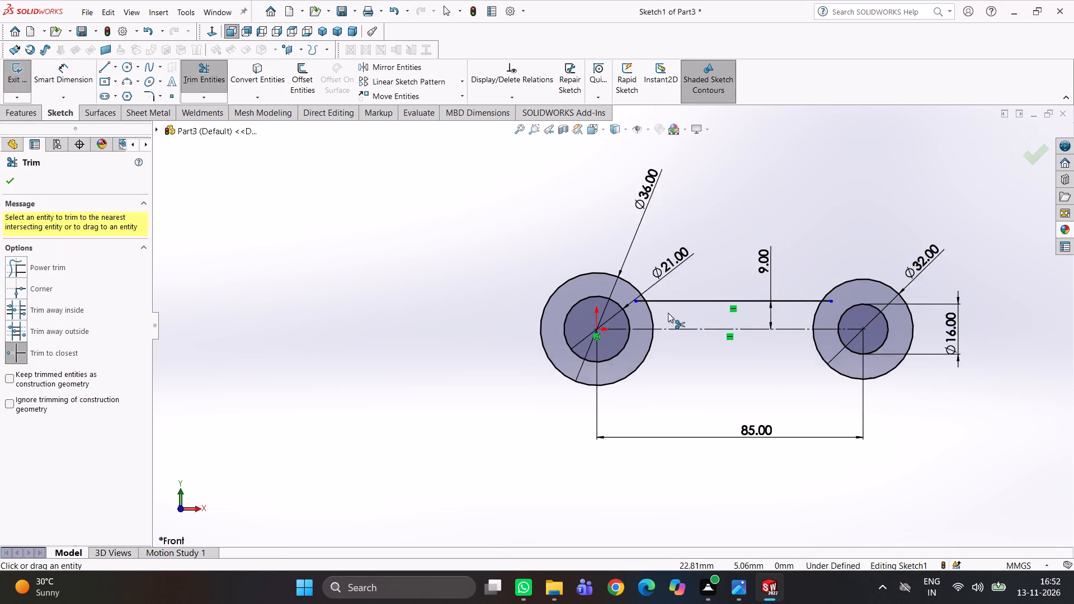
scroll(668, 313, down, 3)
click(587, 290)
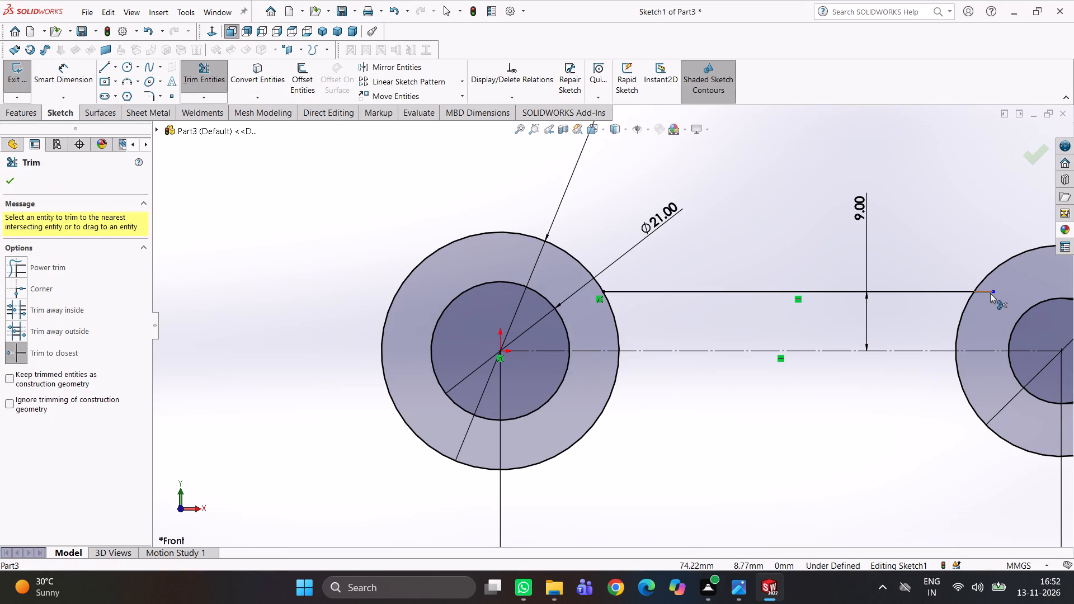
click(989, 291)
scroll(874, 243, up, 3)
right_drag(830, 247, 783, 152)
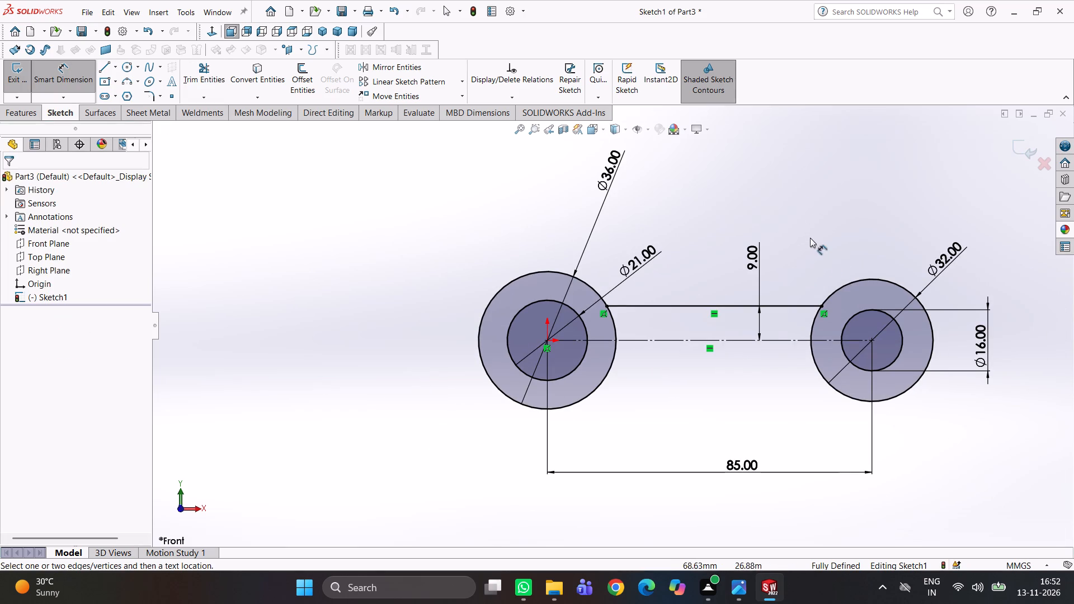
click(814, 220)
Mirror the upper arm line about the horizontal construction line to create the lower edge of the arm.
click(410, 74)
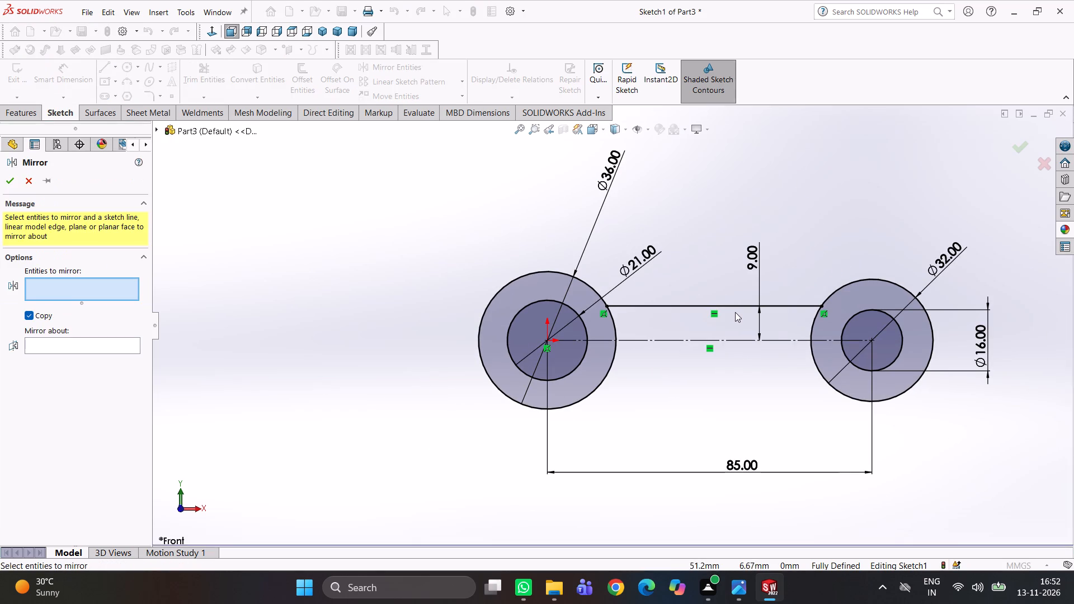
click(735, 311)
click(735, 308)
click(102, 339)
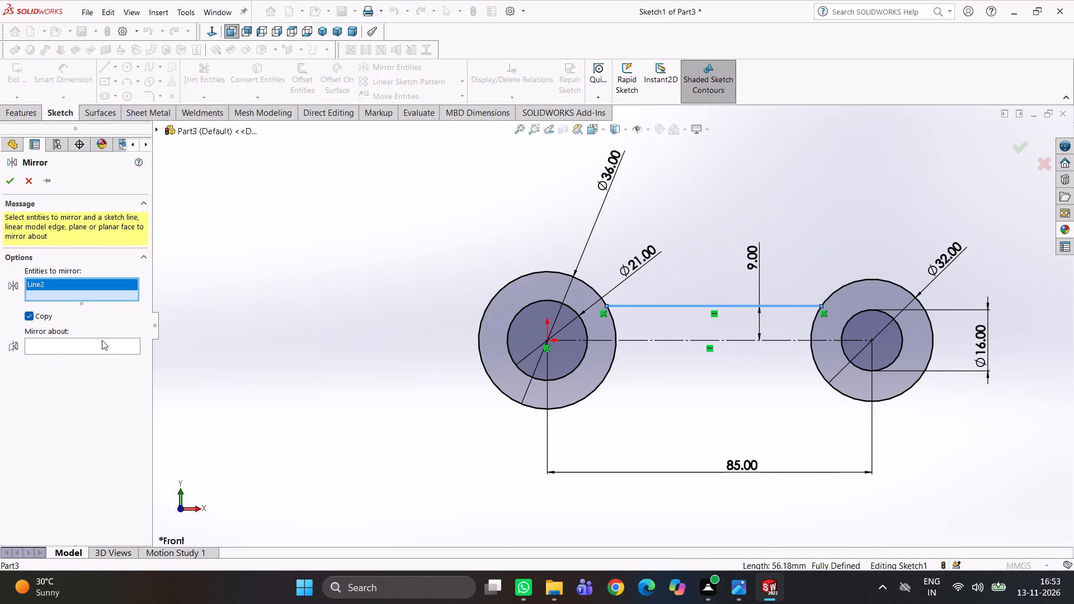
drag(103, 345, 109, 346)
click(660, 339)
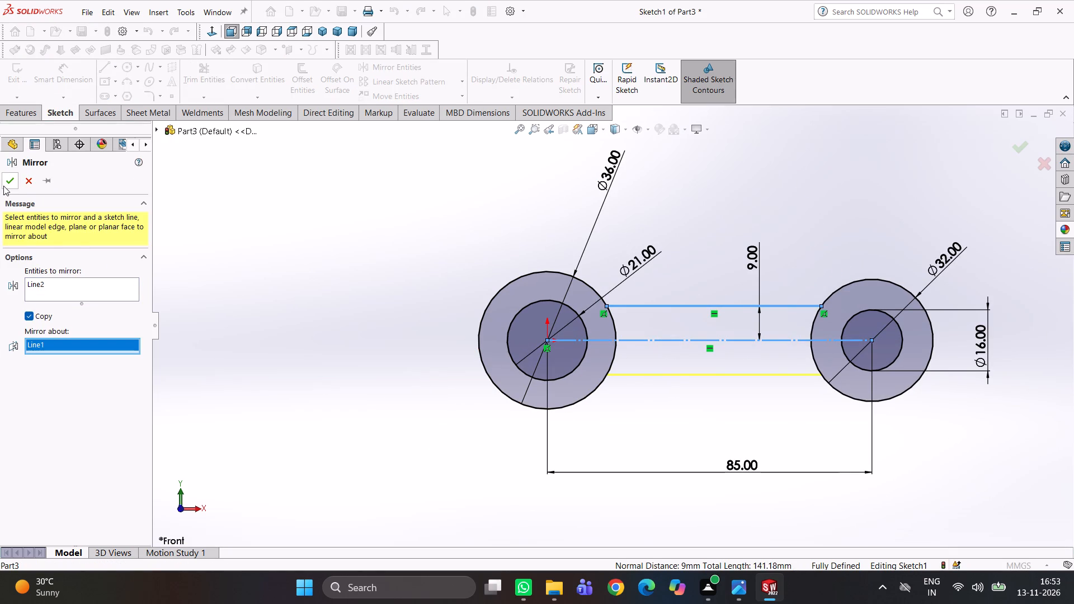
click(7, 186)
click(352, 205)
scroll(719, 390, down, 3)
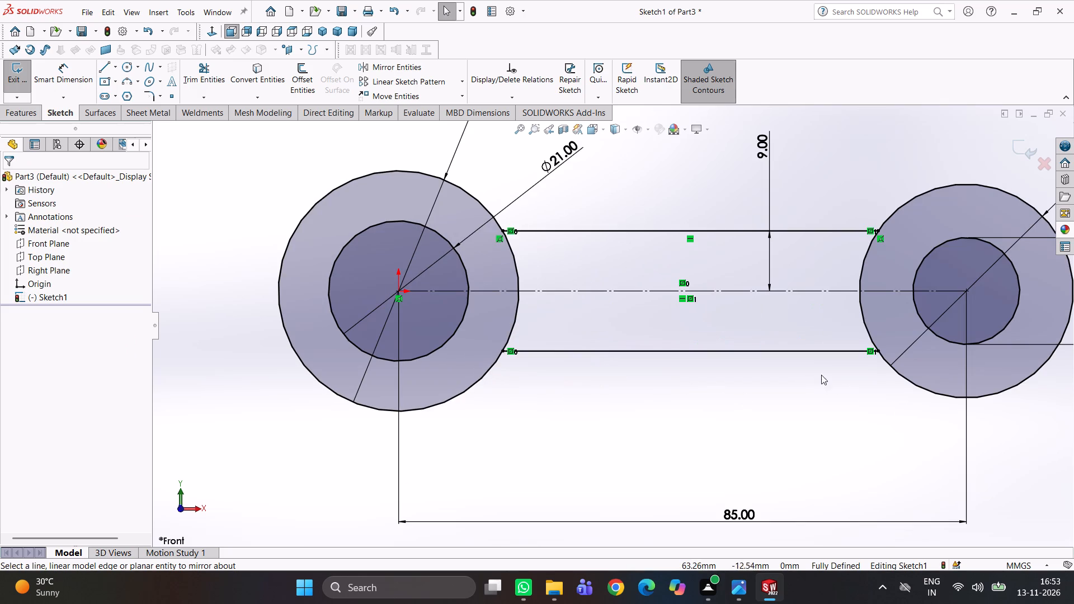
scroll(913, 357, up, 3)
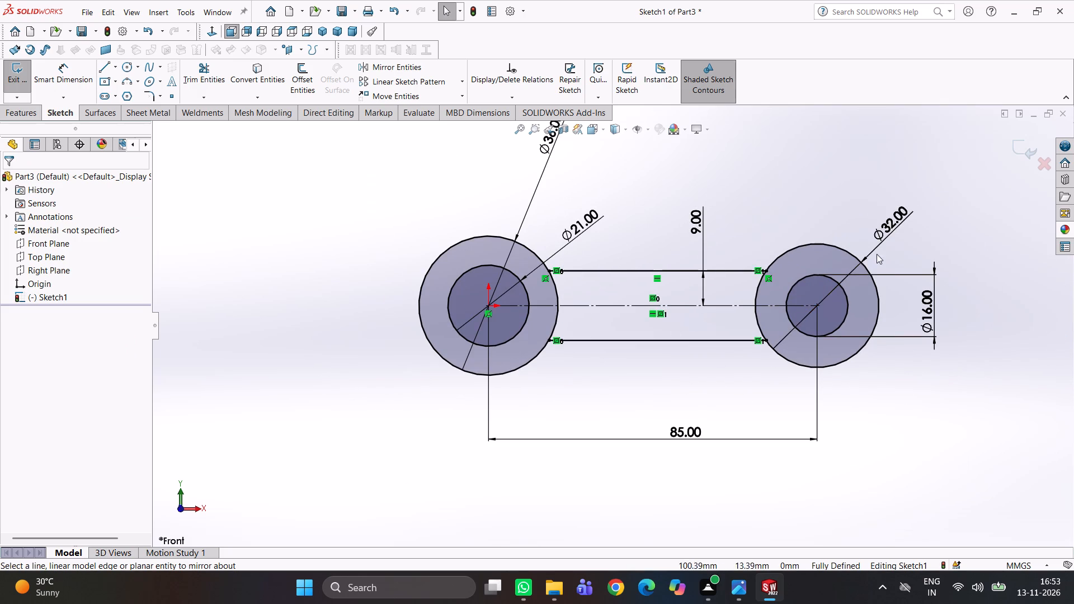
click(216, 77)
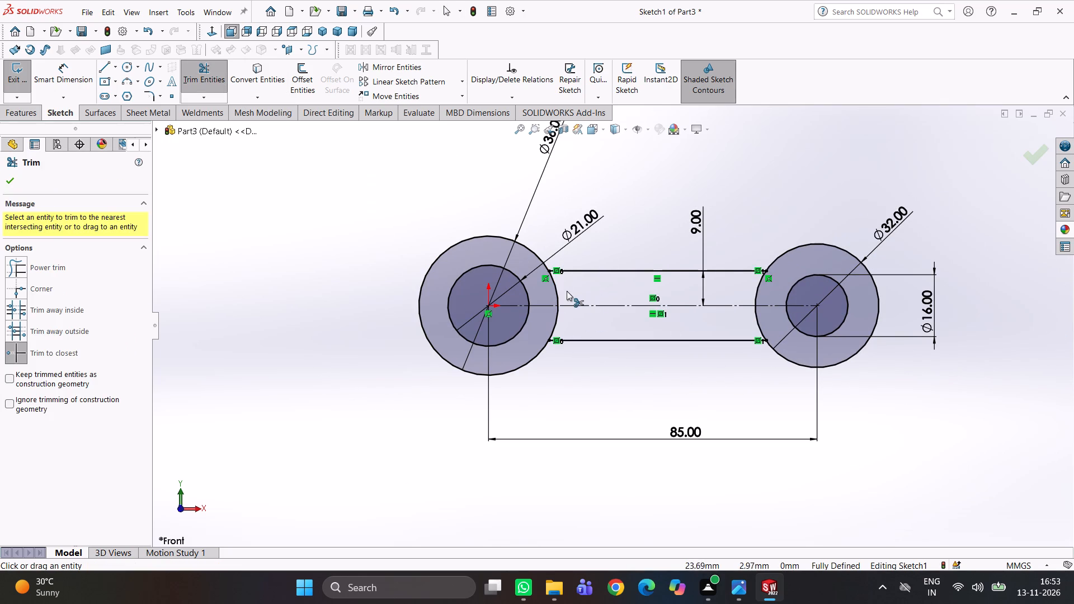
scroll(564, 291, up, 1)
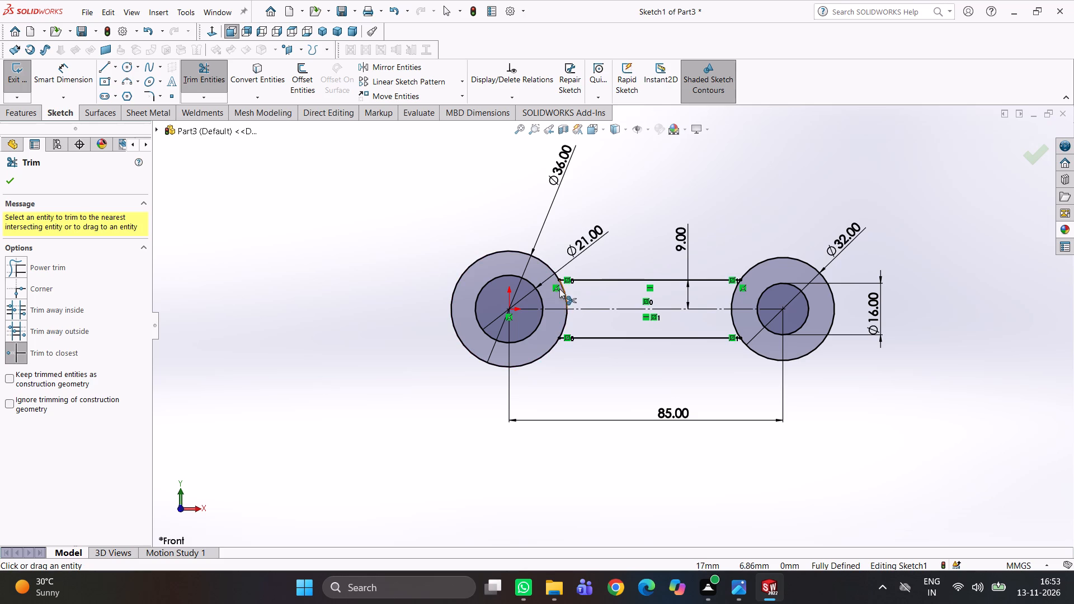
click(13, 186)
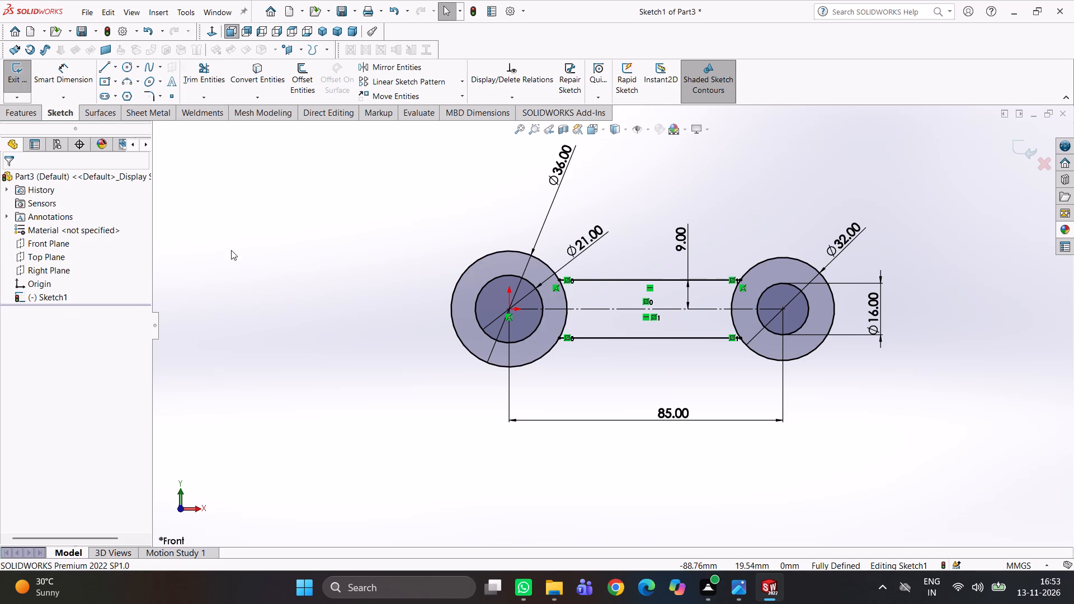
Following the practice drawing, draw an inclined line about 51.6 mm long from the origin up towards the eye end, about 67° from horizontal.
click(749, 589)
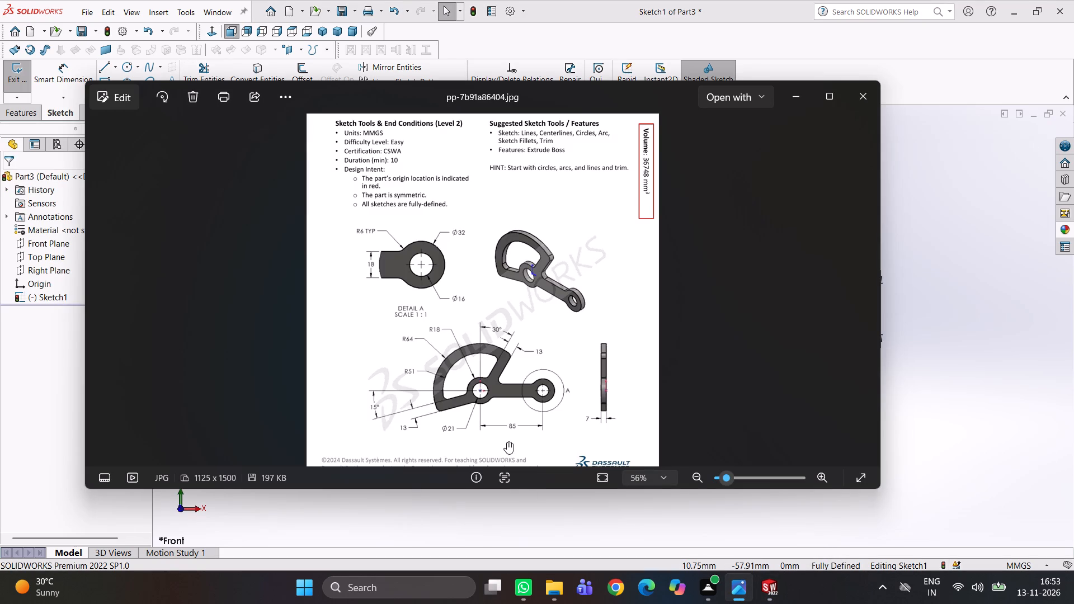
scroll(492, 368, down, 2)
scroll(484, 393, up, 3)
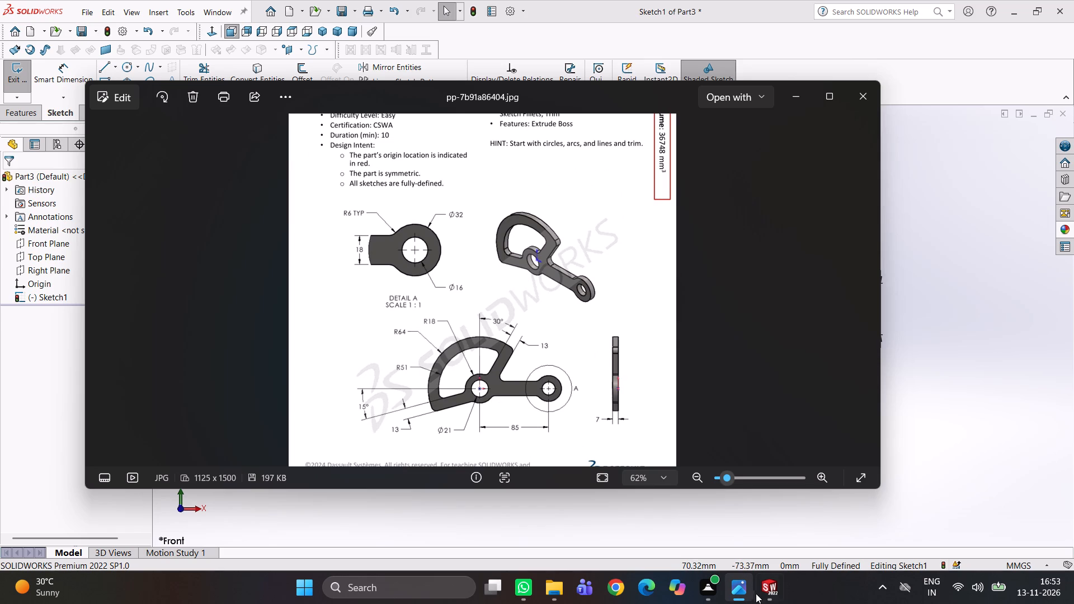
click(771, 592)
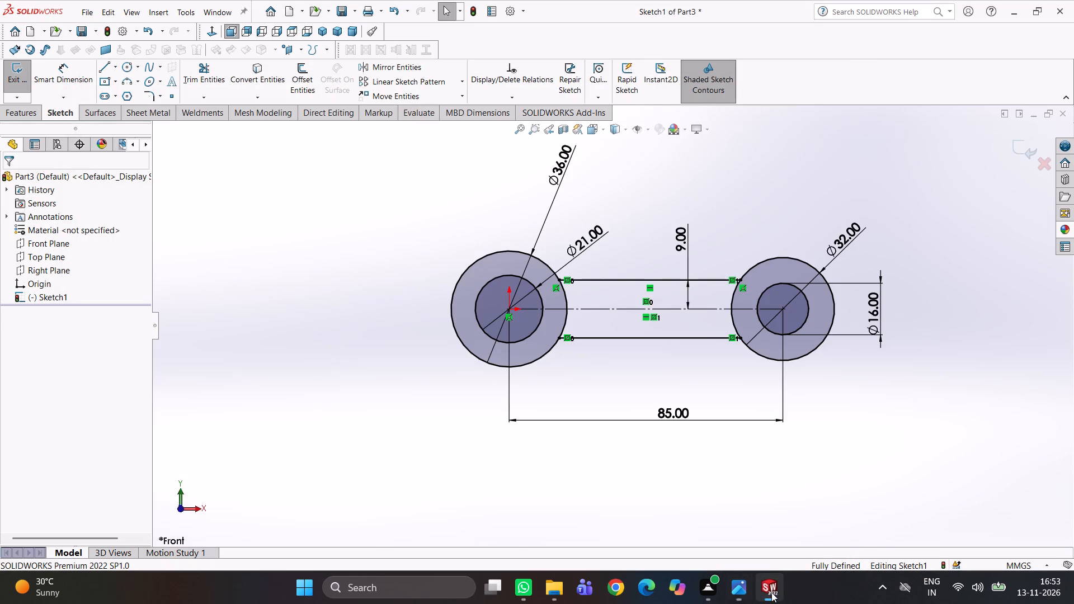
scroll(718, 409, up, 4)
right_drag(726, 210, 621, 223)
scroll(585, 313, down, 5)
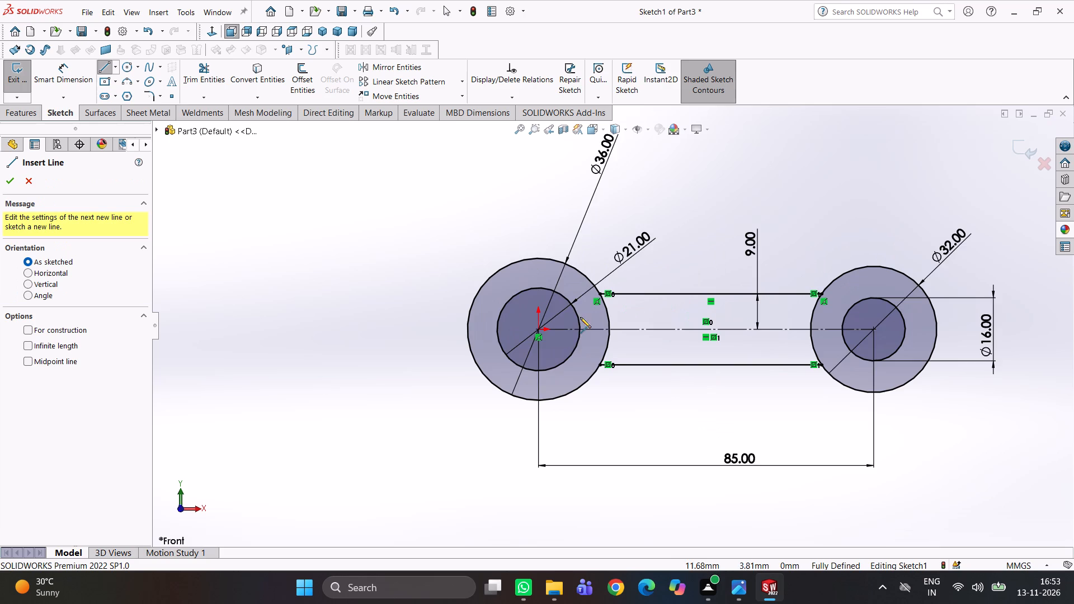
click(539, 327)
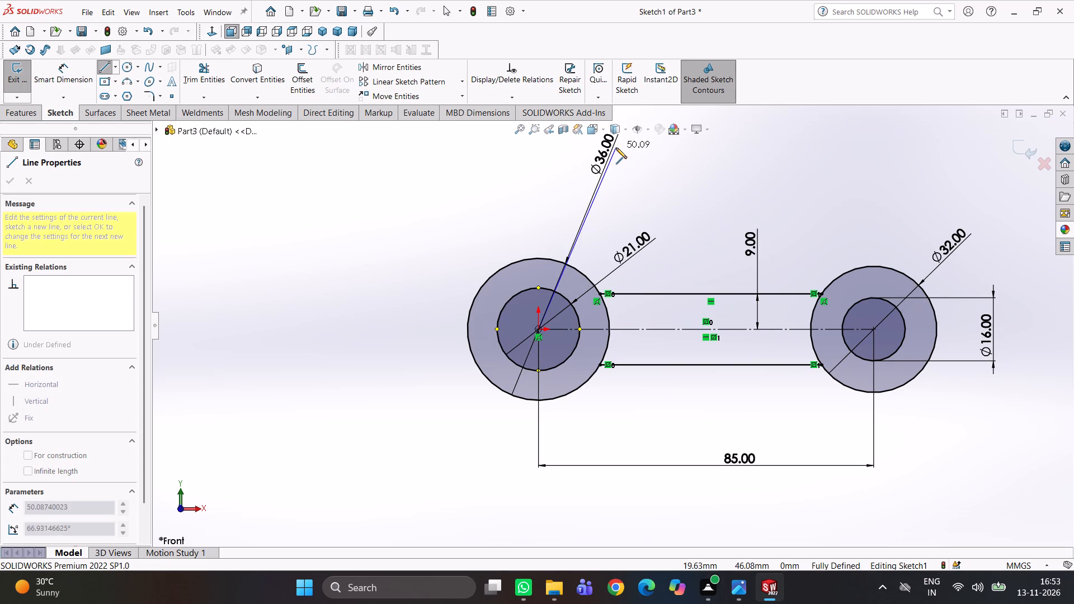
click(618, 142)
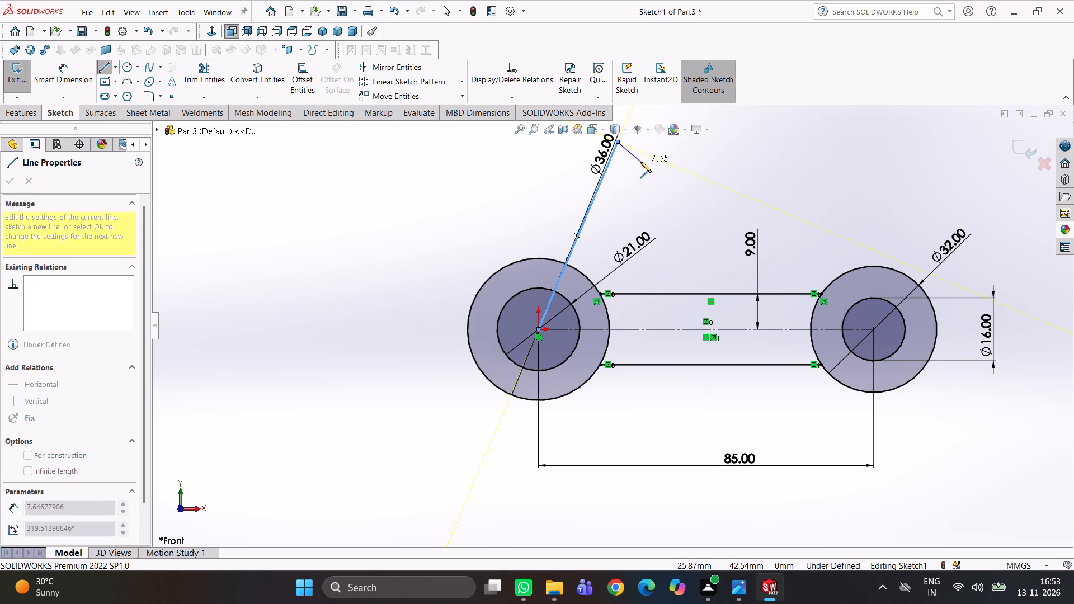
key(Escape)
Dimension the angle between the inclined line and the vertical through the origin as 30°.
right_drag(688, 186, 686, 86)
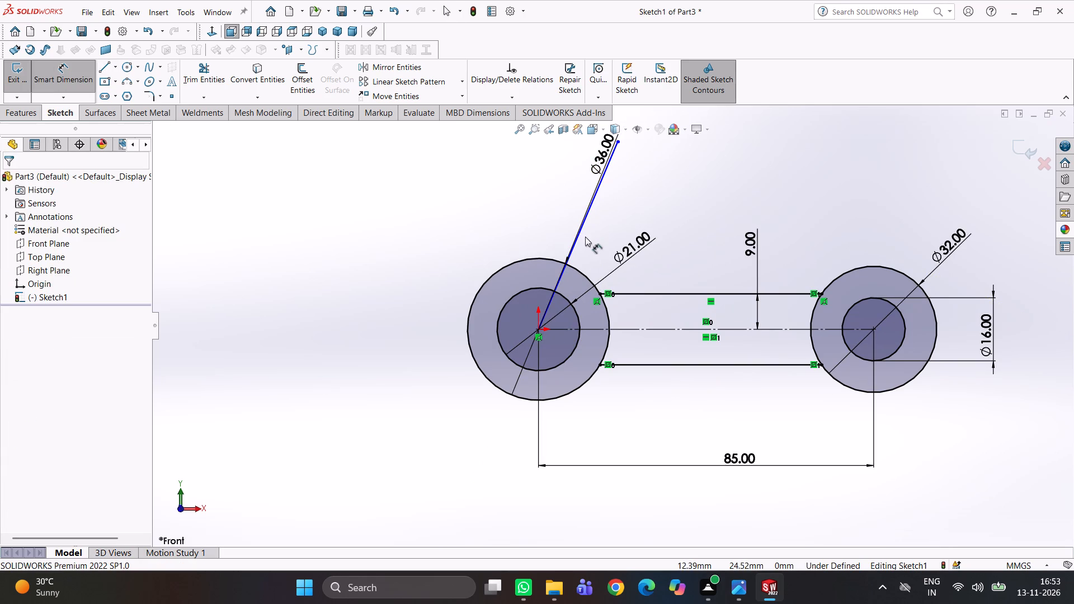
click(555, 285)
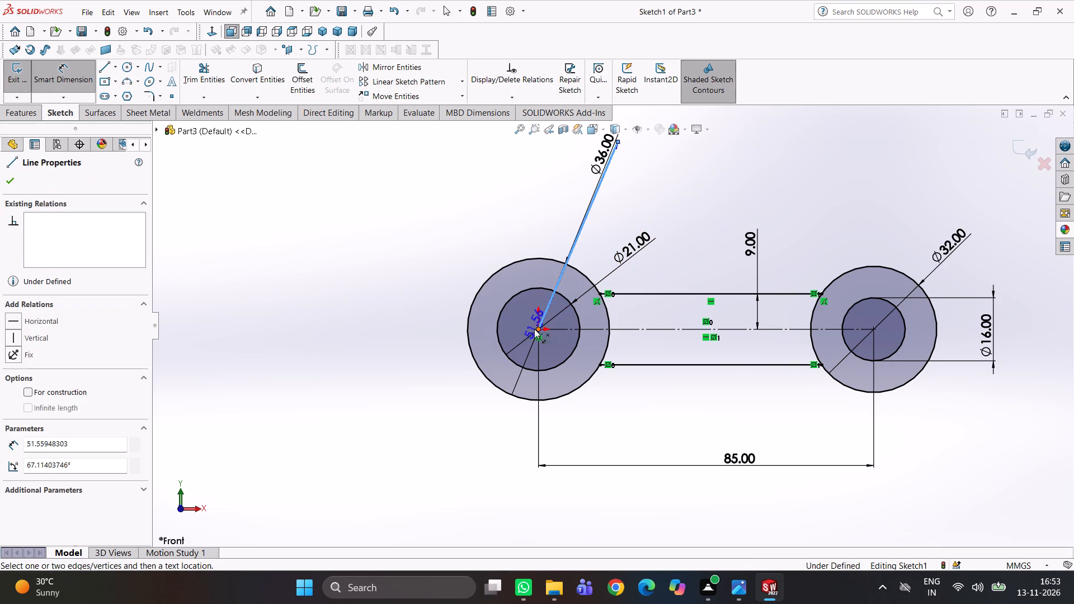
click(538, 329)
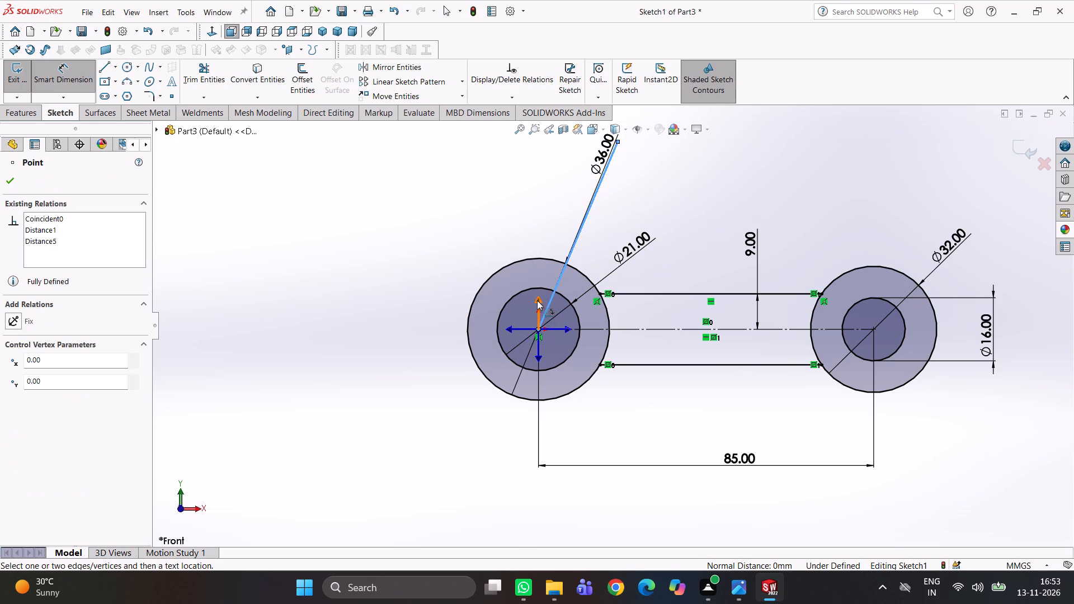
click(536, 299)
click(548, 296)
text(30)
key(Return)
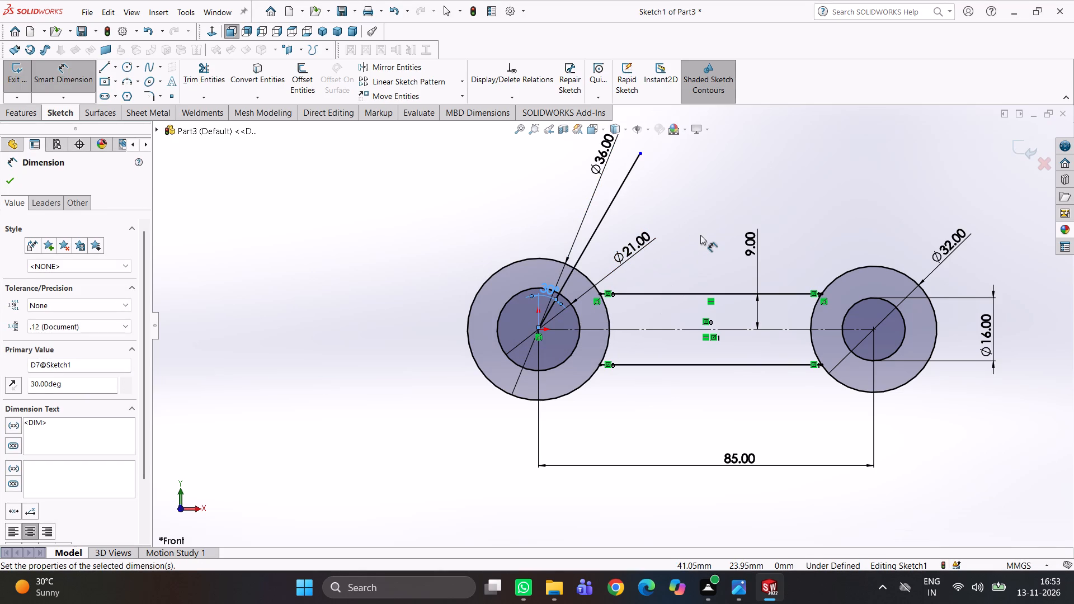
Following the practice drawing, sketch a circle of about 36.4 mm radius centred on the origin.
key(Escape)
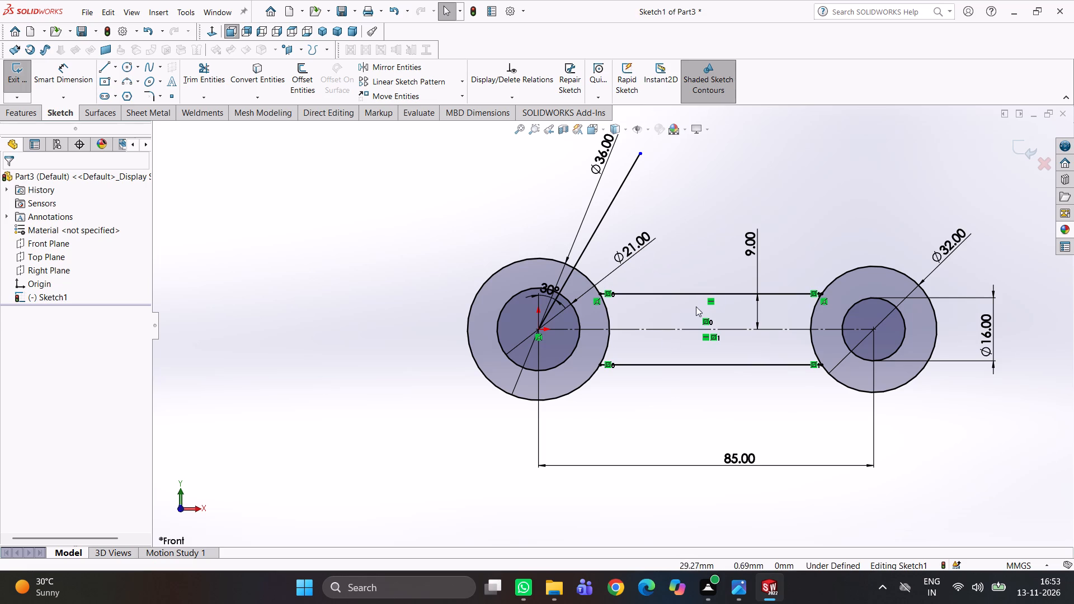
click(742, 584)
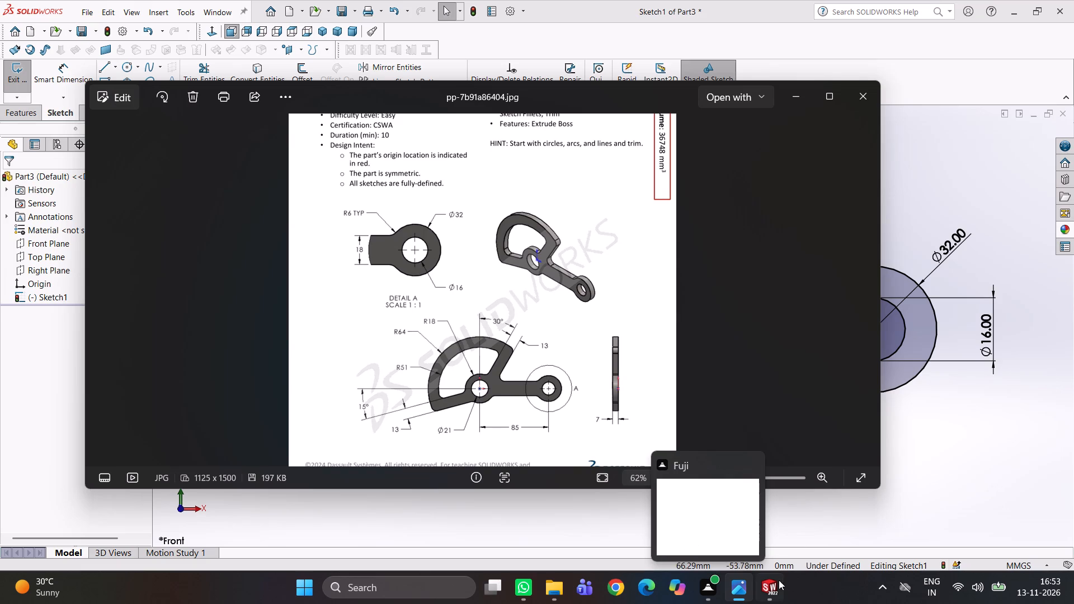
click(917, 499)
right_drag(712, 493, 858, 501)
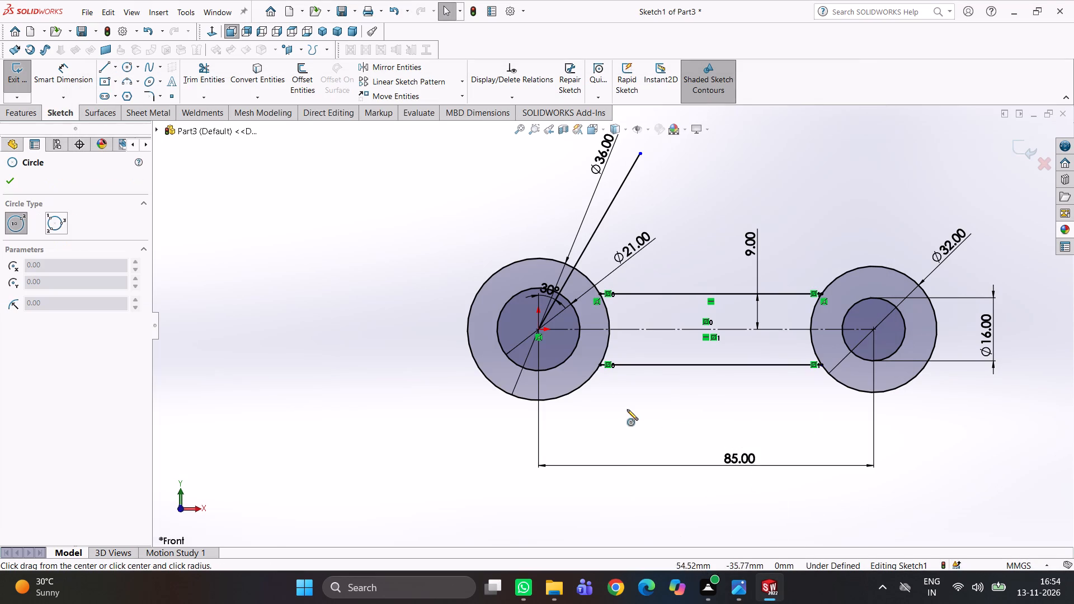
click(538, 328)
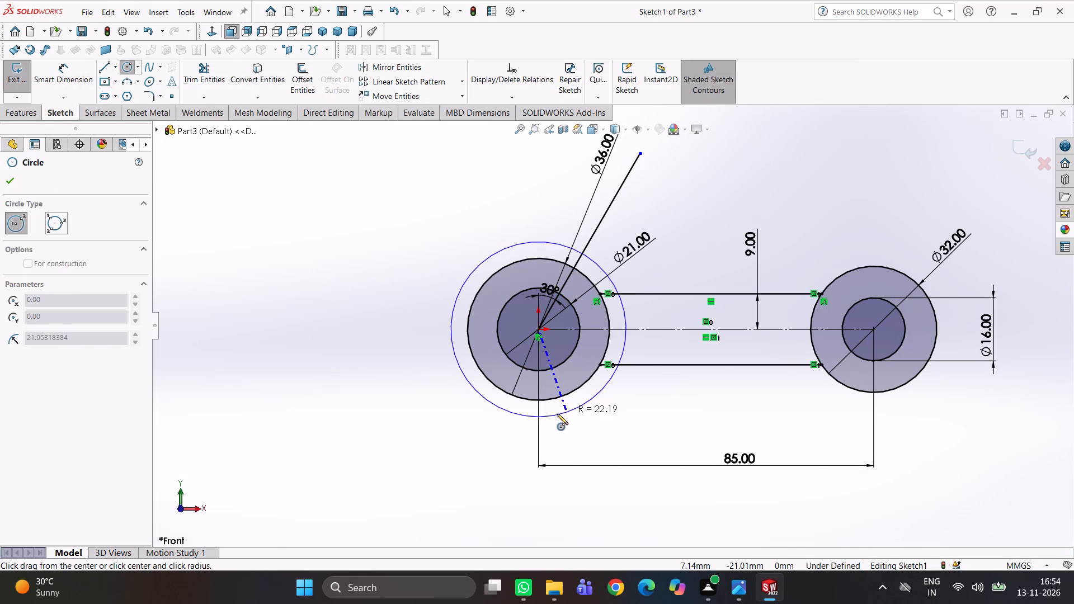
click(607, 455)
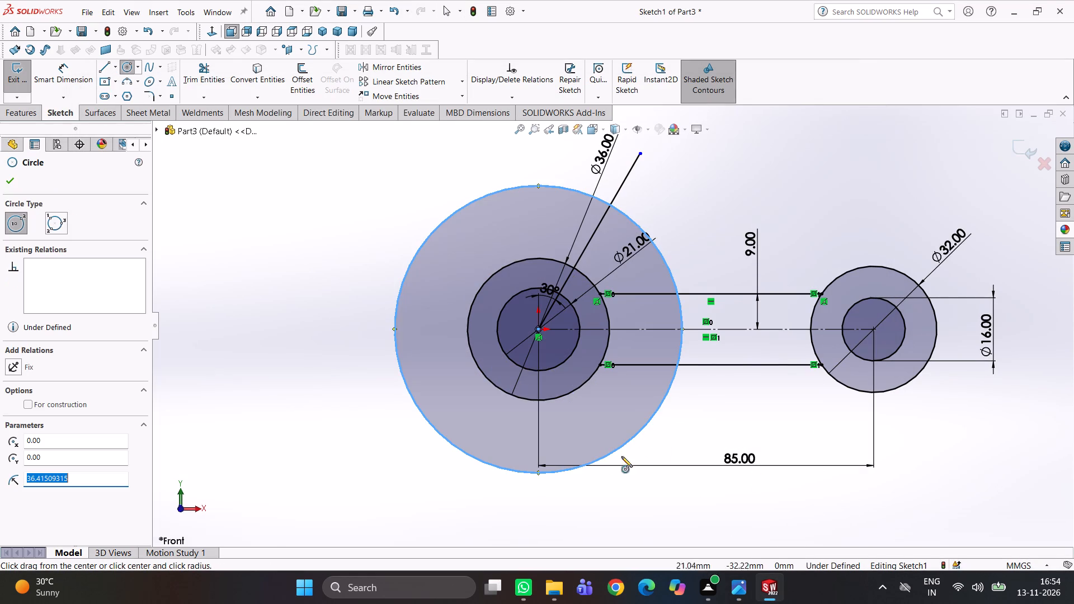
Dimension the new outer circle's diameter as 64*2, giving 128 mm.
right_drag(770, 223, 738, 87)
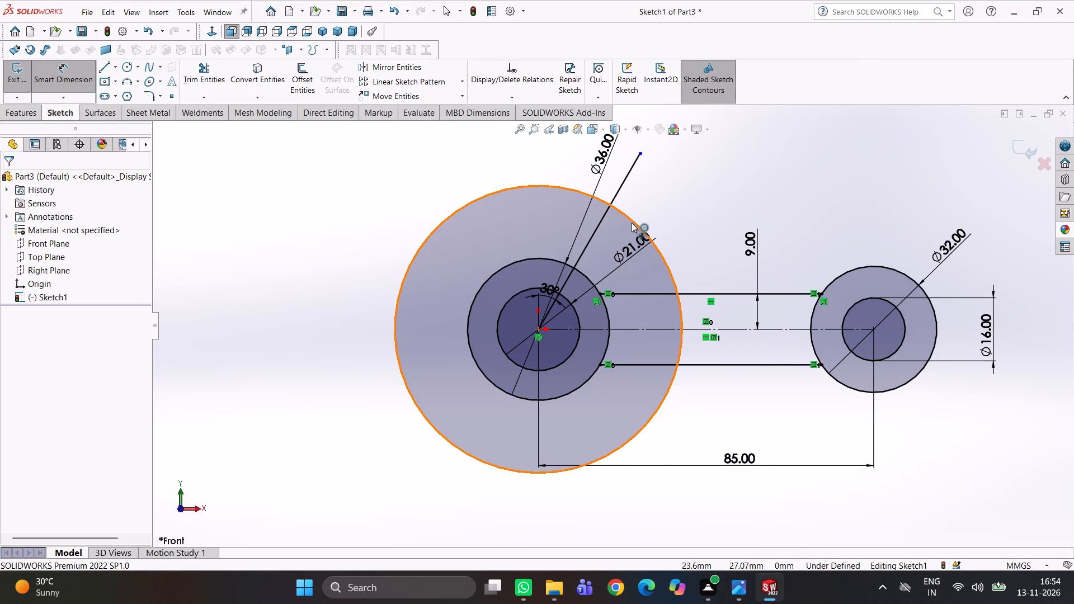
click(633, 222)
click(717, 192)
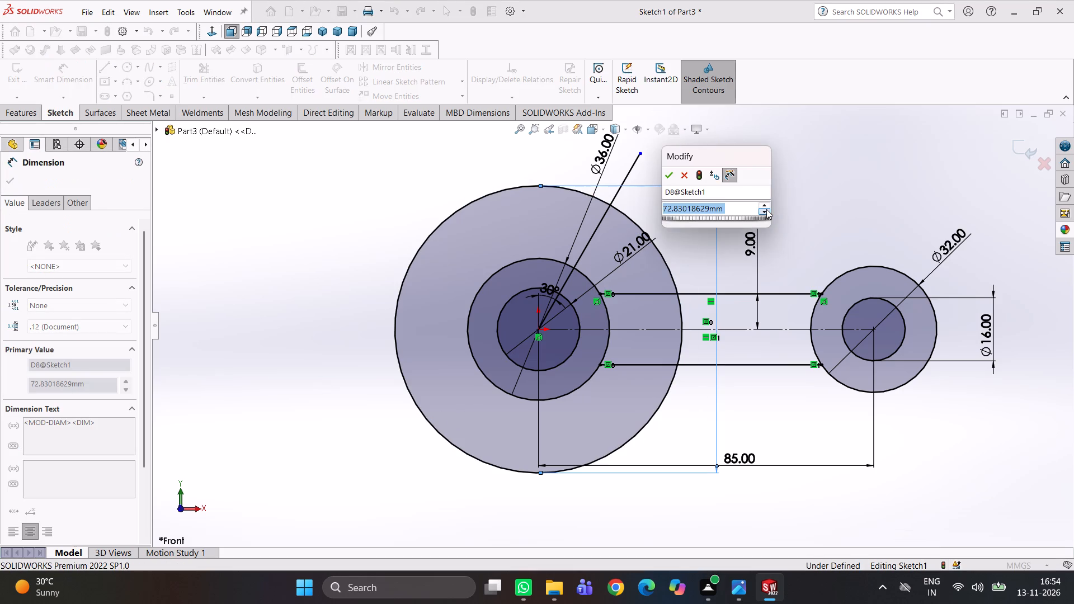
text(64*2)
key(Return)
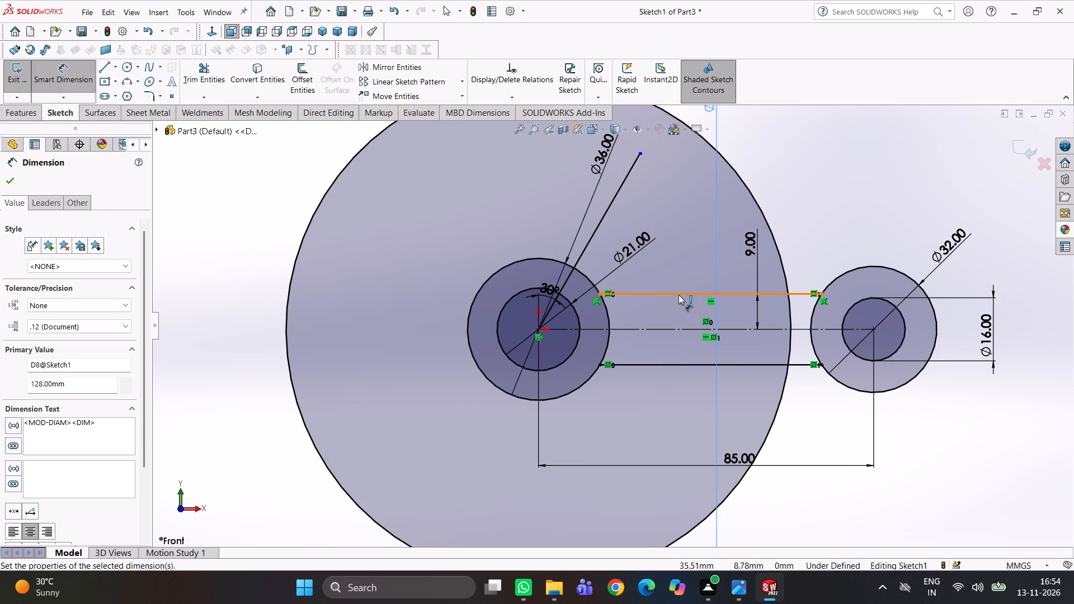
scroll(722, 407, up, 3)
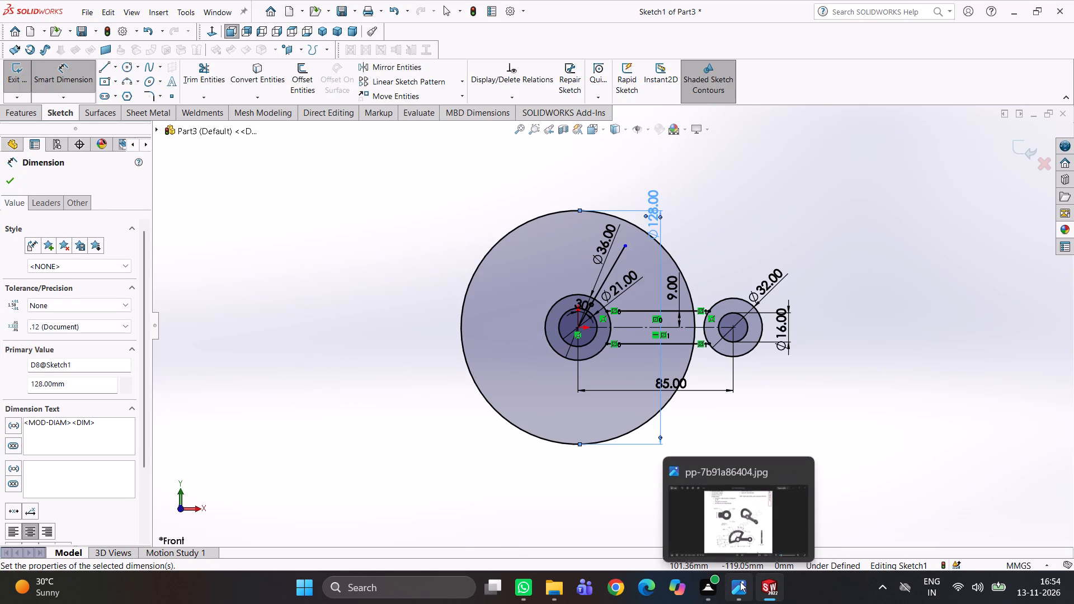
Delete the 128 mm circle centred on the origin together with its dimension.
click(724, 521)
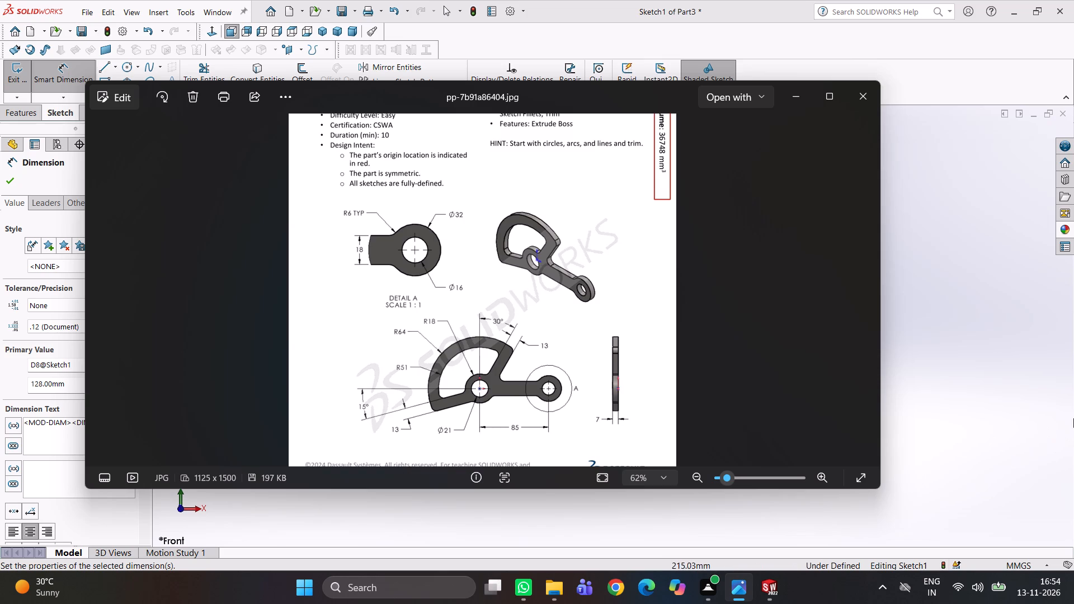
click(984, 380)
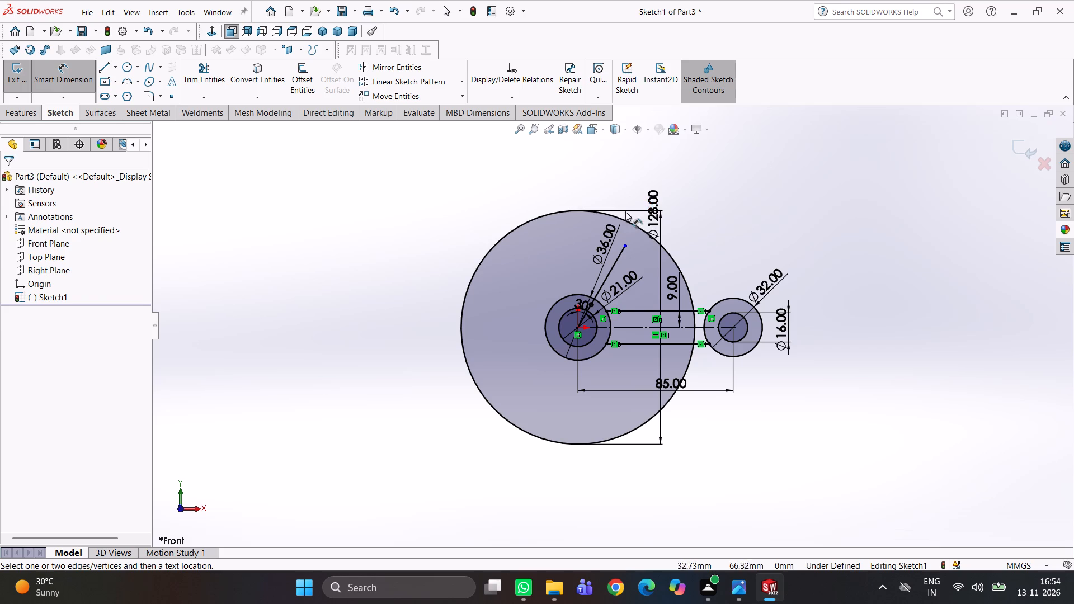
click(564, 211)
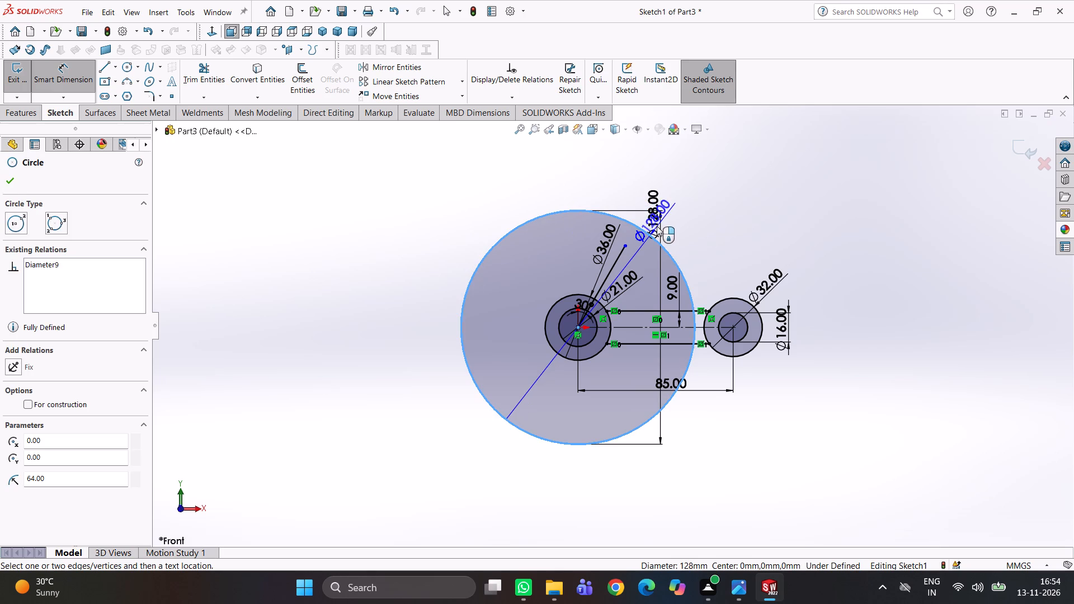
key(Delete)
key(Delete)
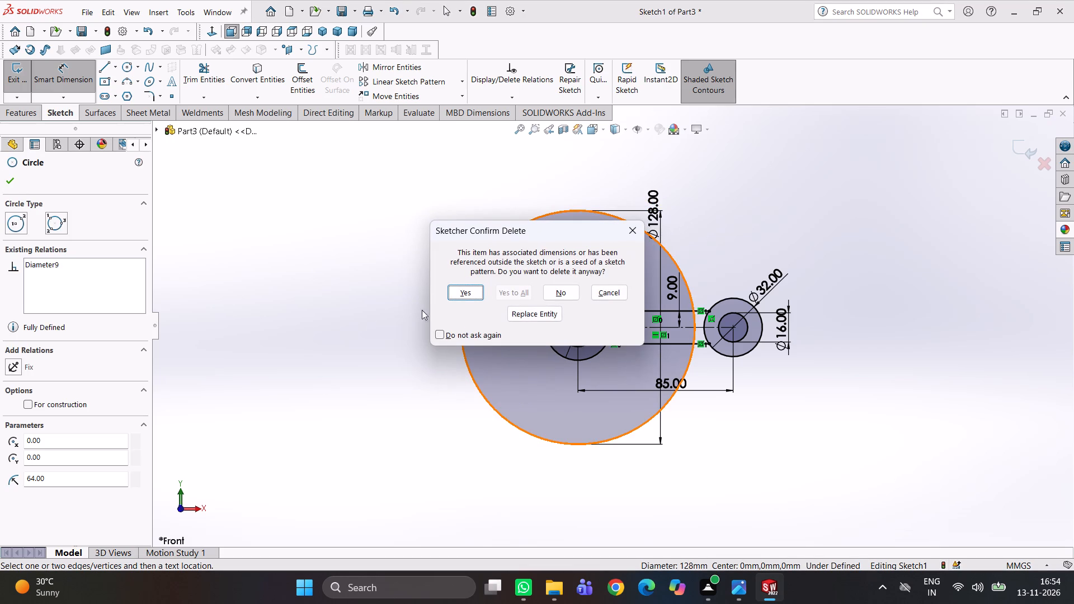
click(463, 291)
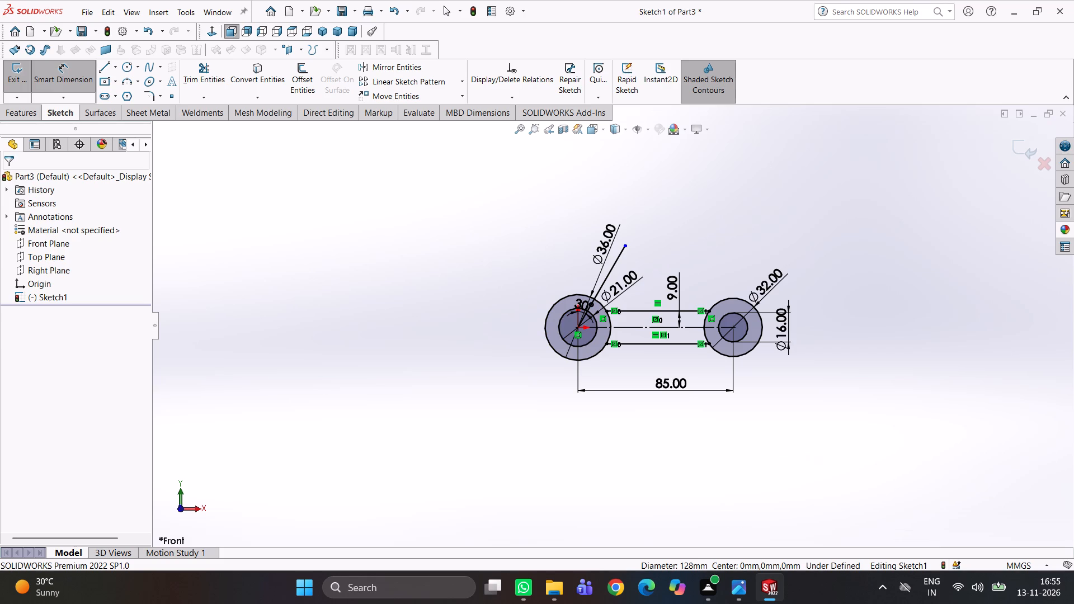
Following the practice drawing, offset the 30° inclined line by 13 mm towards the eye end.
click(742, 587)
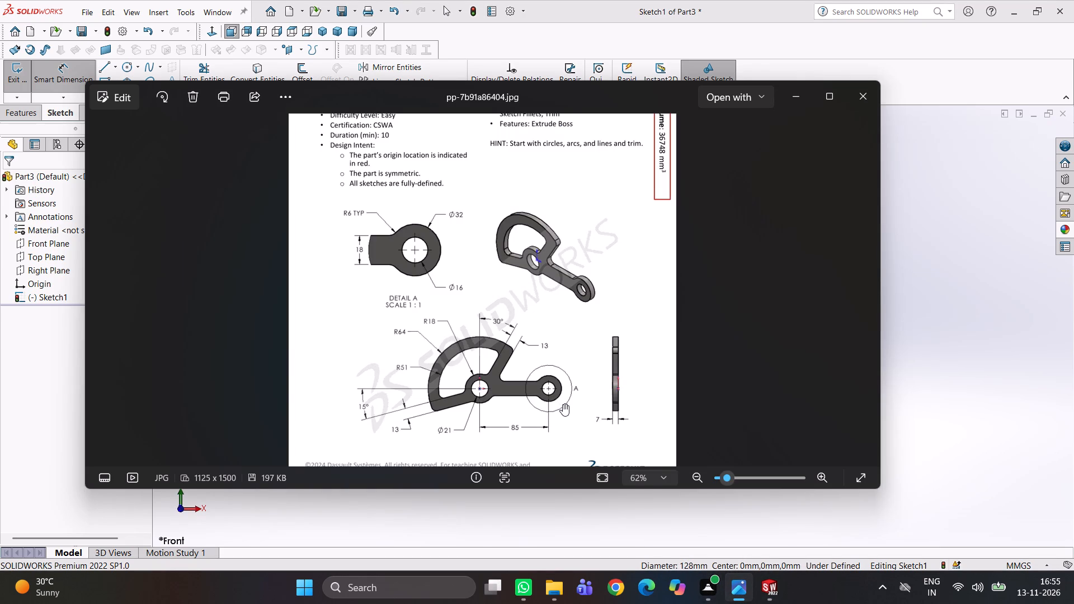
click(770, 592)
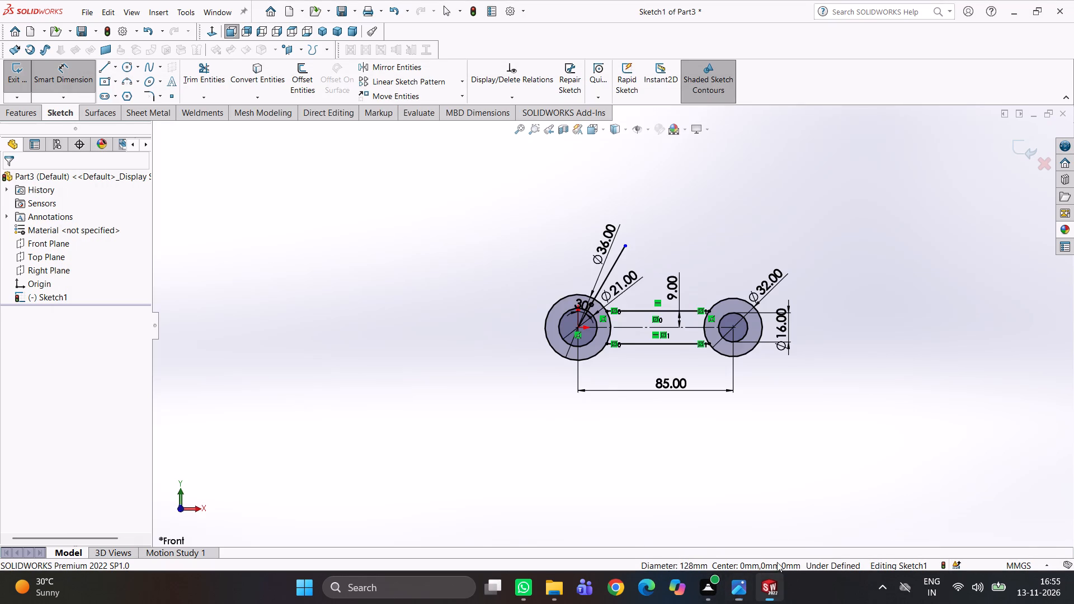
scroll(605, 318, down, 5)
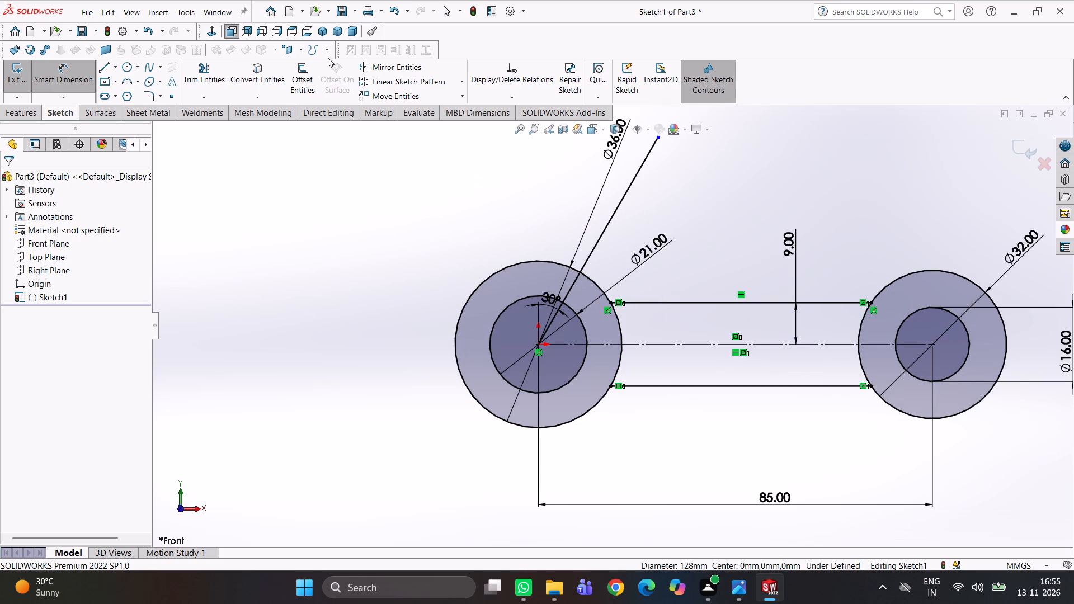
click(302, 70)
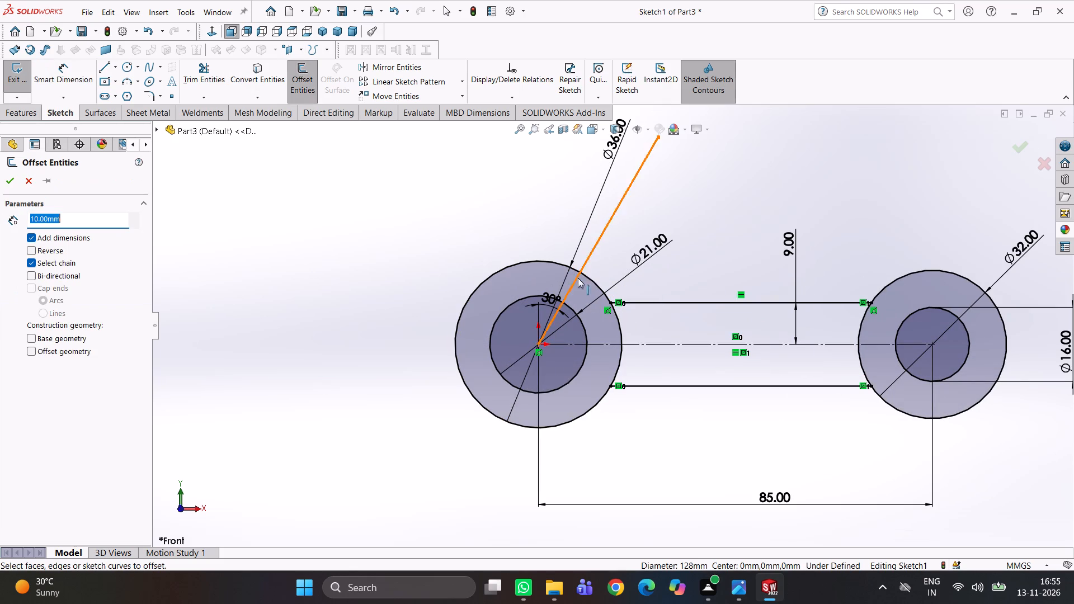
click(595, 246)
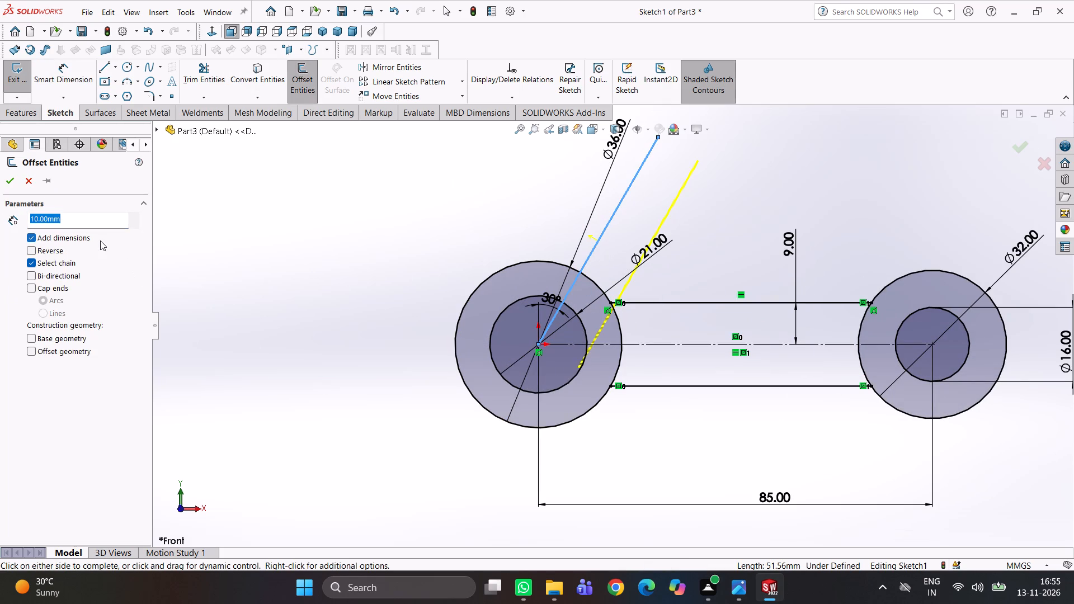
key(1)
key(3)
key(Return)
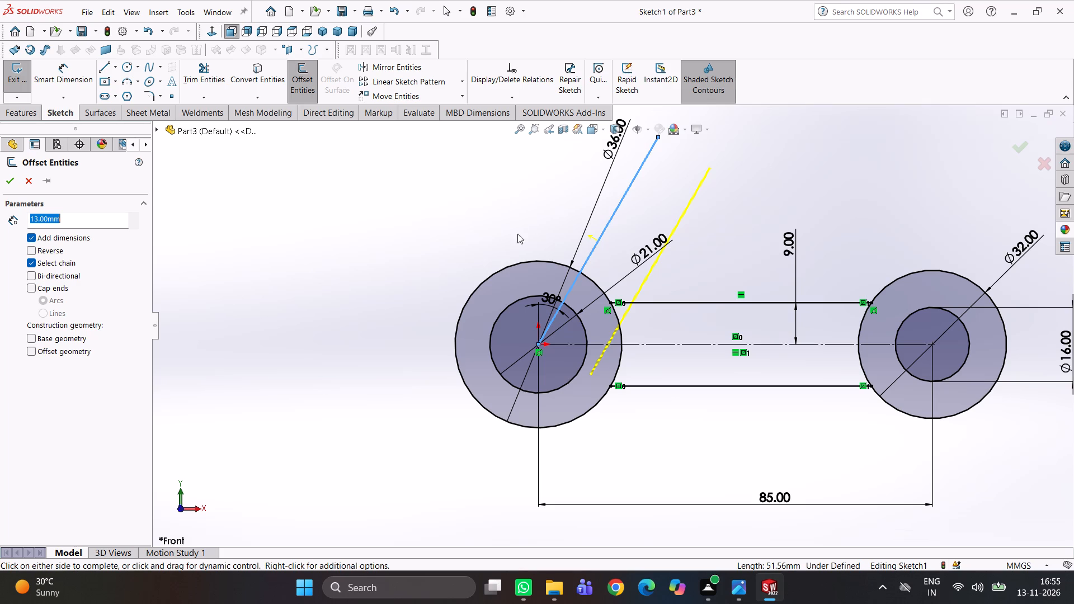
click(739, 586)
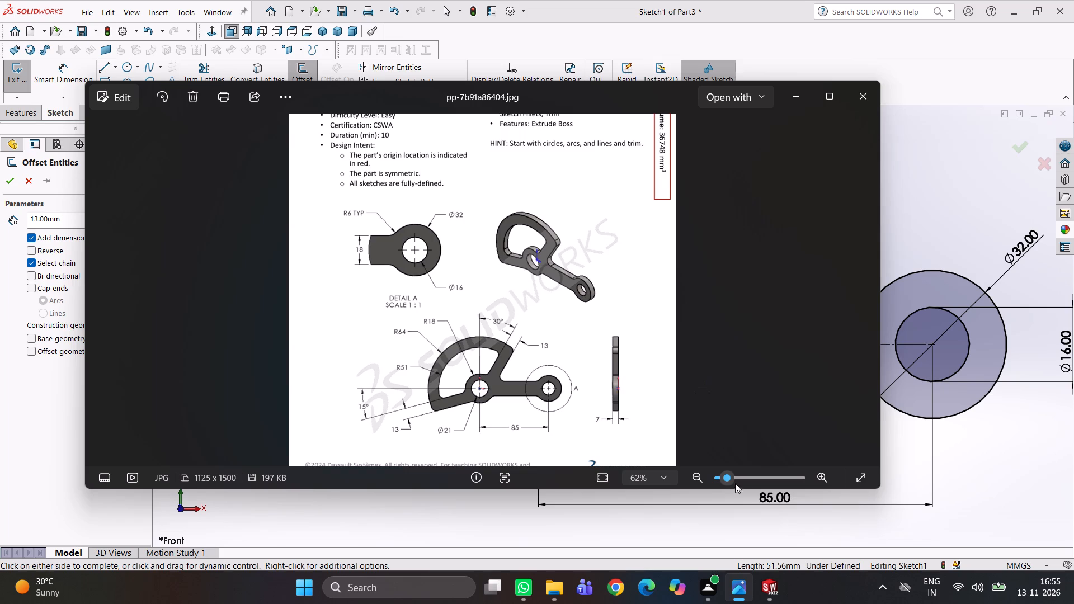
click(917, 223)
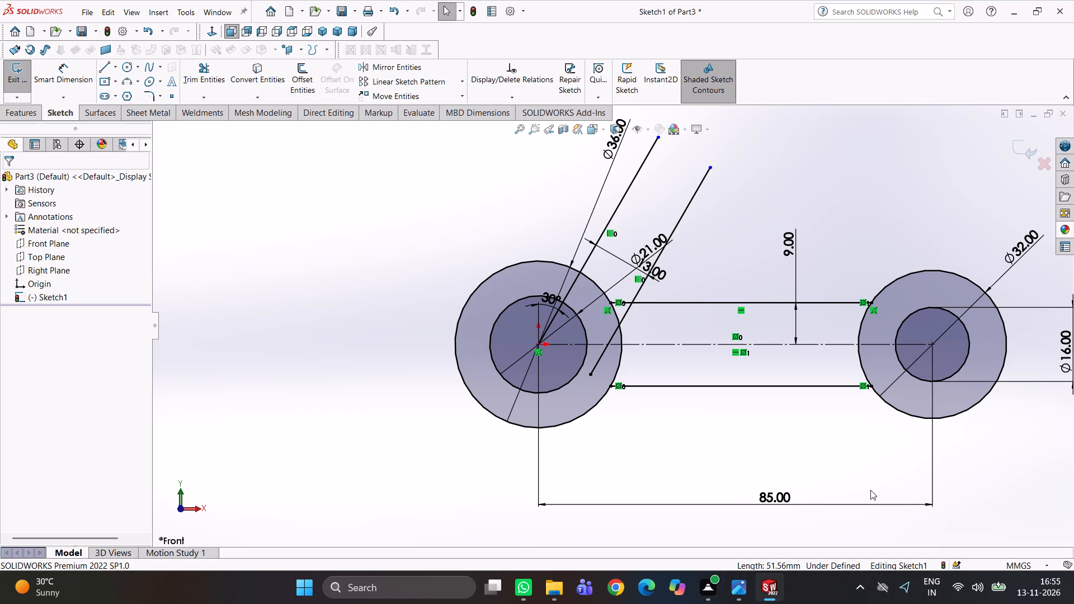
Examine the ring loop and its two inclined arms in the practice drawing.
click(739, 583)
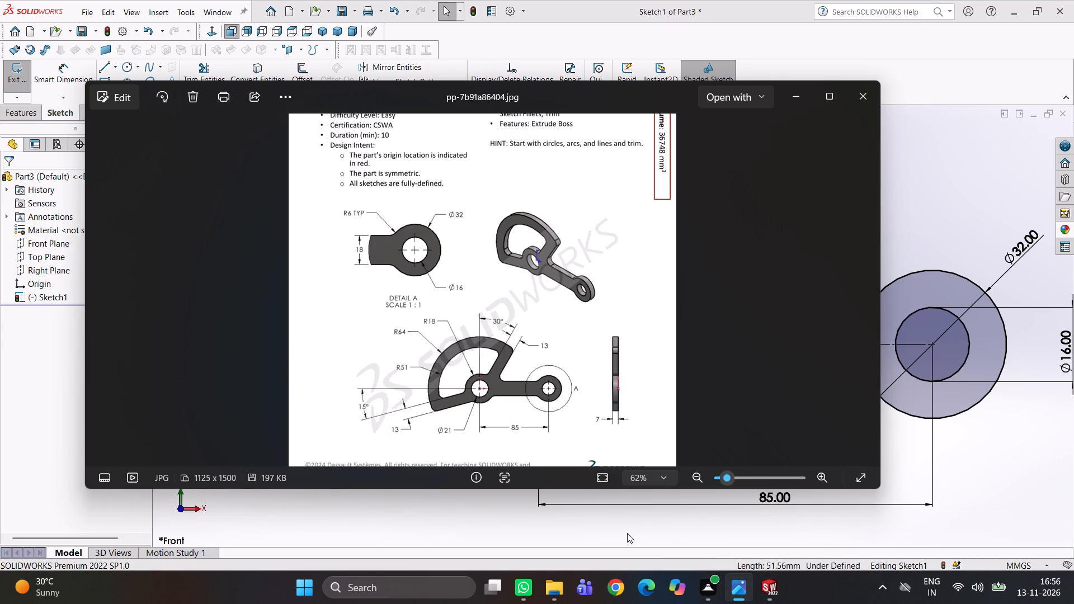
click(901, 459)
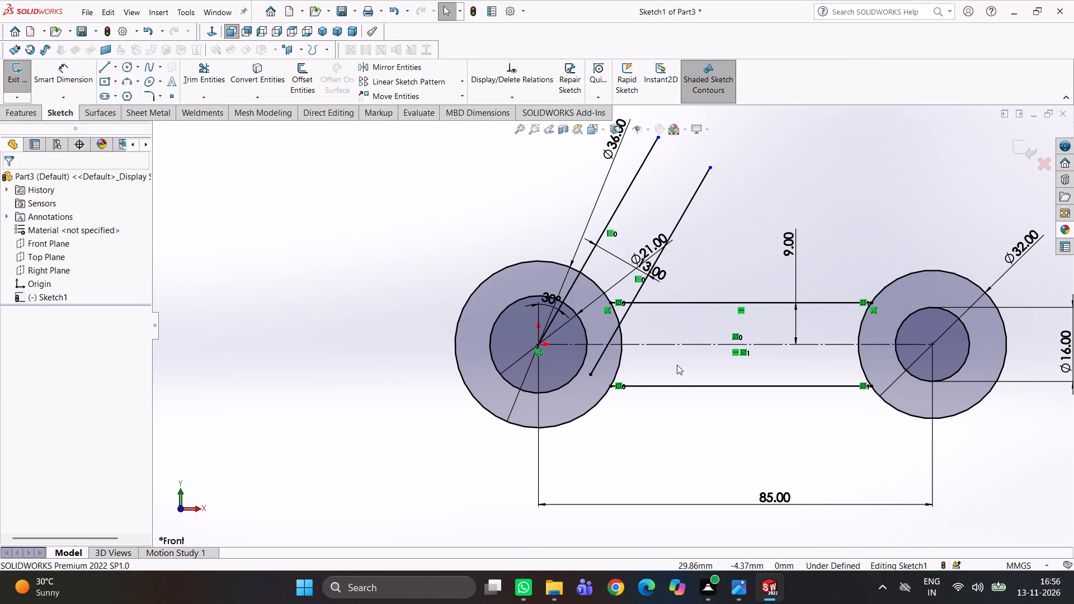
scroll(677, 365, up, 2)
scroll(614, 286, down, 2)
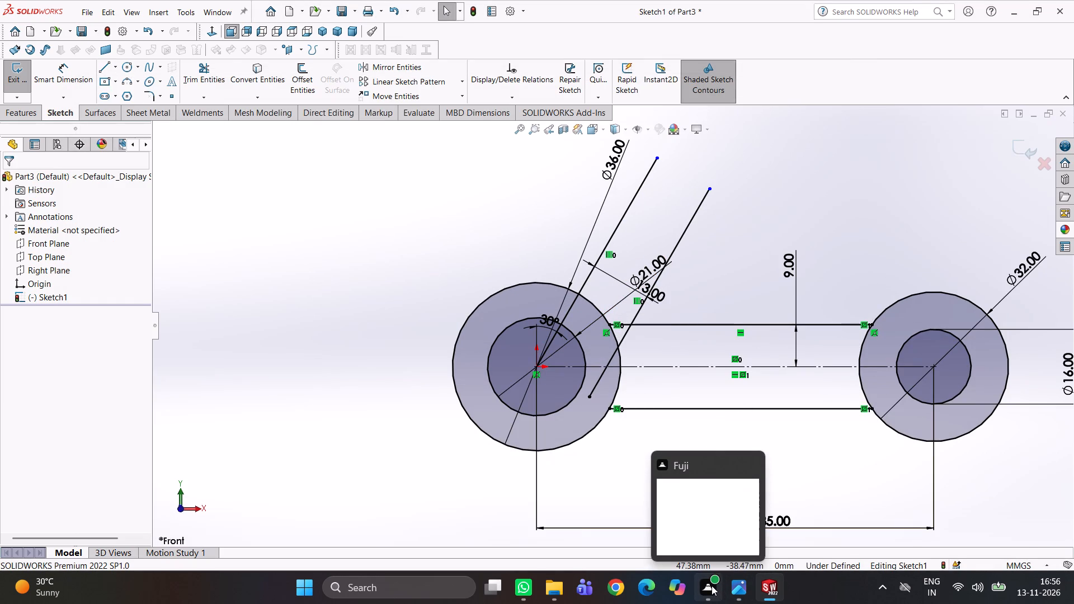
click(737, 586)
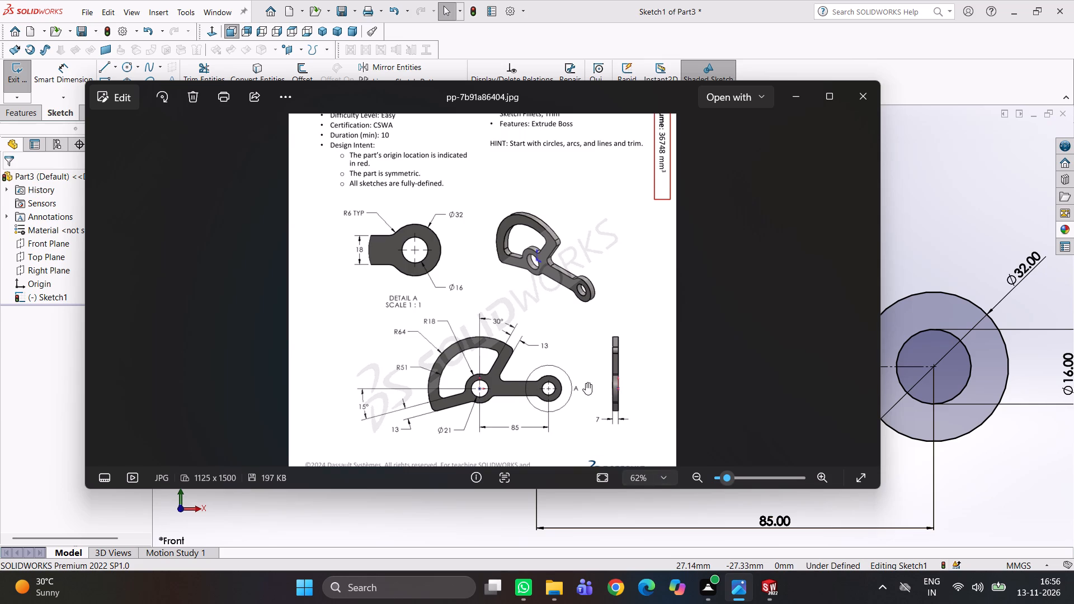
click(744, 589)
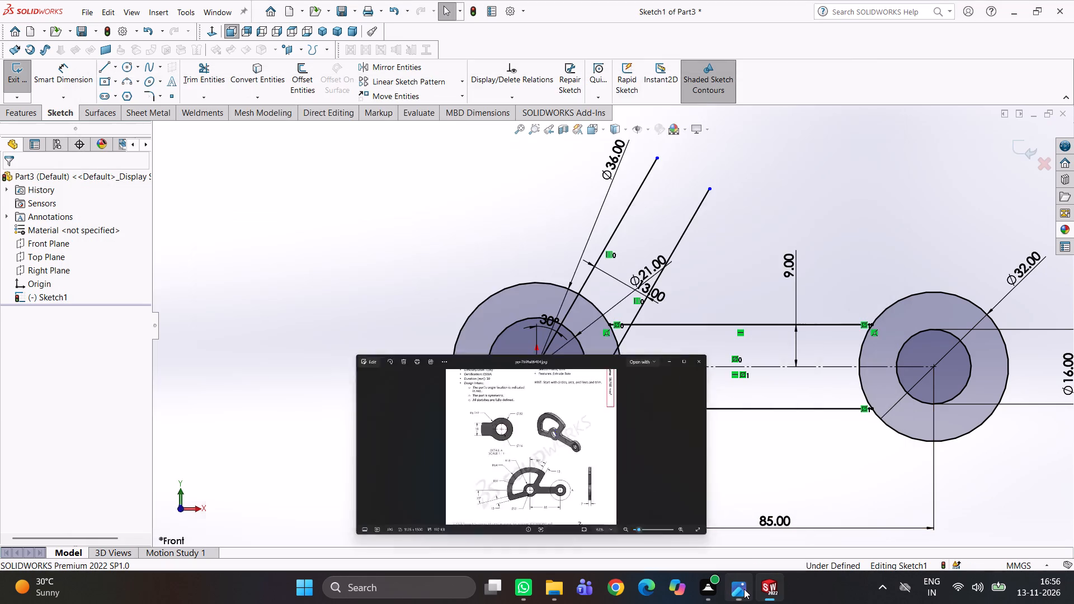
click(744, 589)
click(767, 589)
Lengthen the offset inclined line by moving its upper endpoint further up and outward.
scroll(663, 268, up, 3)
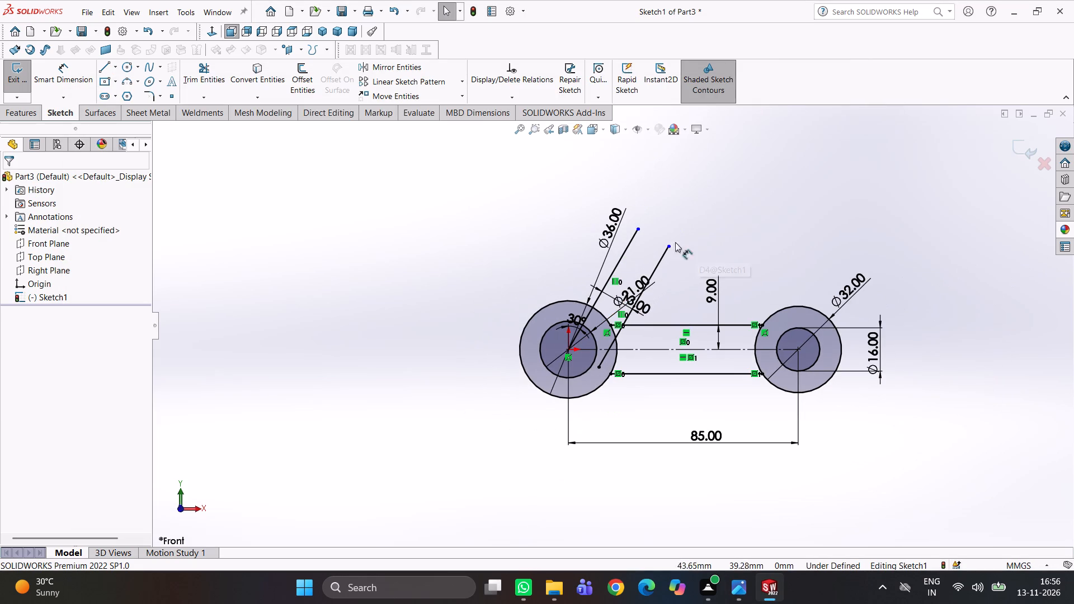
drag(669, 247, 691, 220)
click(724, 237)
scroll(660, 250, down, 2)
scroll(671, 253, up, 1)
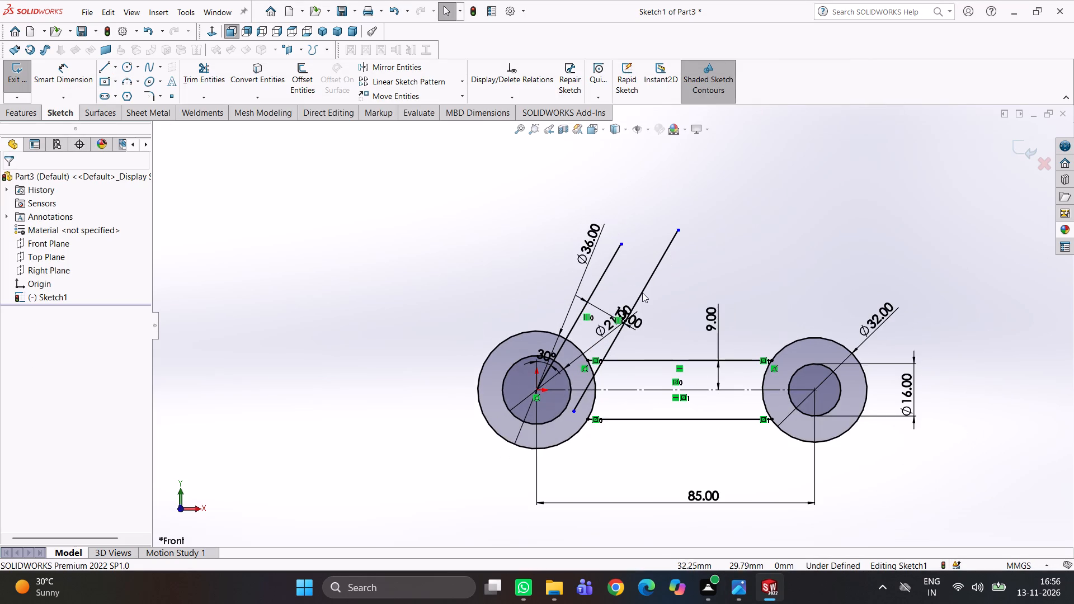
Draw a horizontal construction line about 94 mm long from the origin, pointing away from the eye end.
scroll(642, 292, up, 1)
right_drag(361, 413, 329, 414)
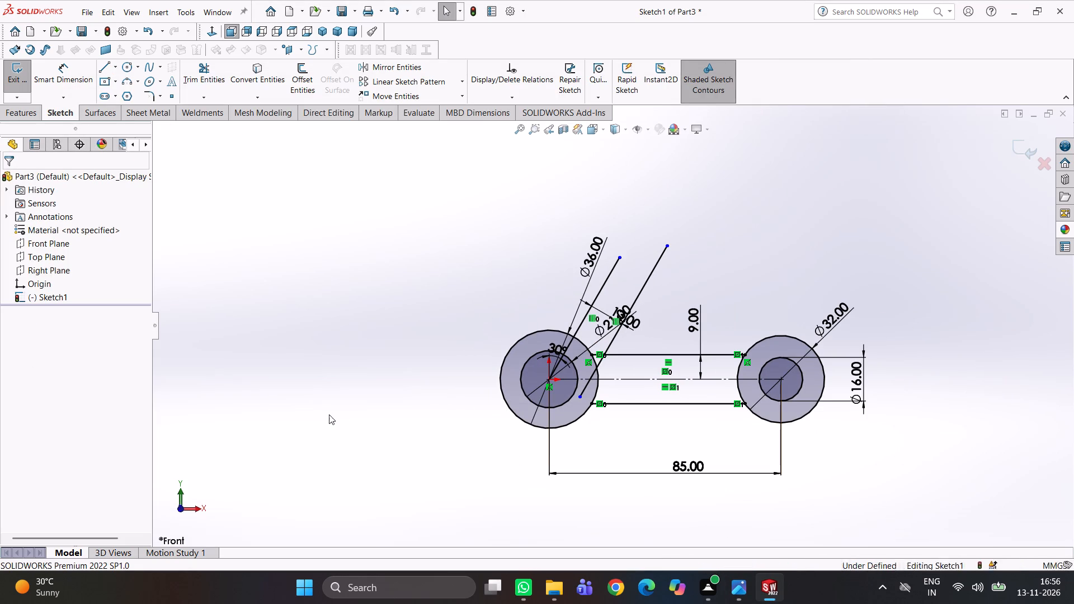
right_drag(329, 414, 238, 405)
click(549, 378)
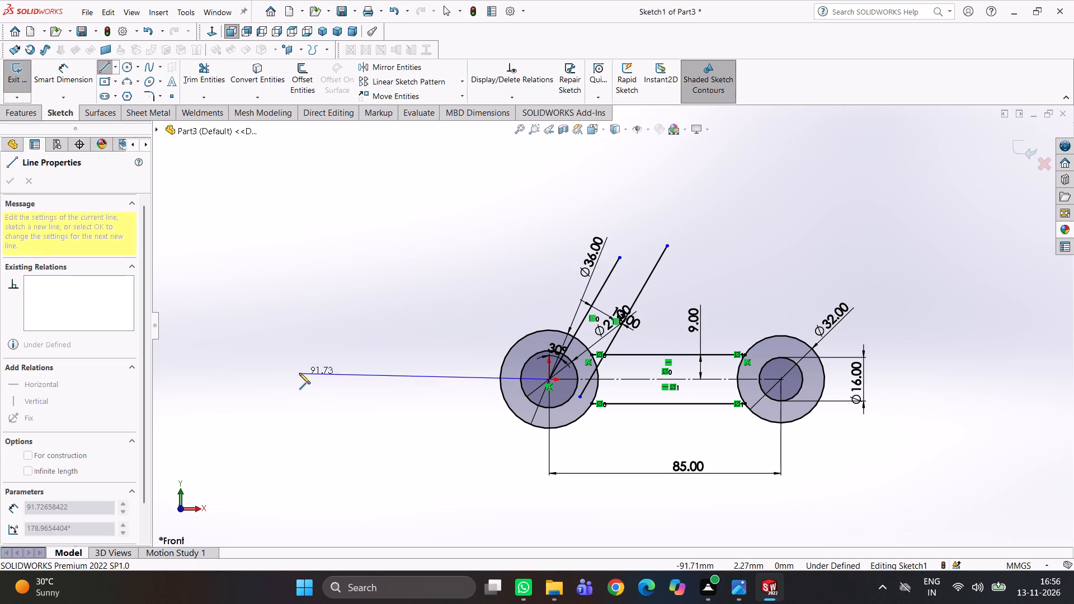
click(294, 381)
right_click(357, 317)
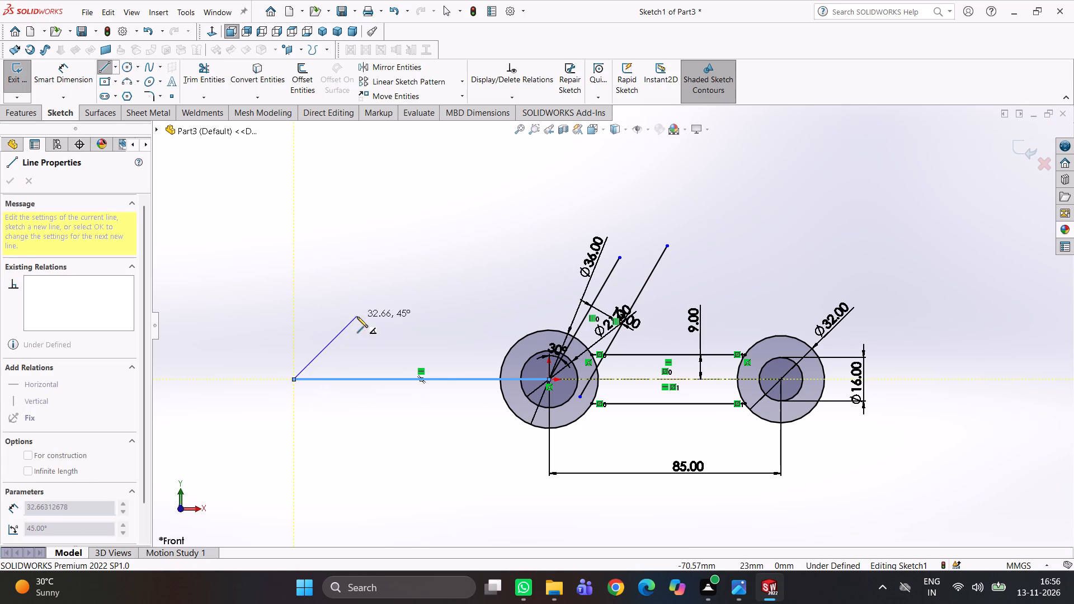
click(392, 298)
scroll(518, 418, up, 2)
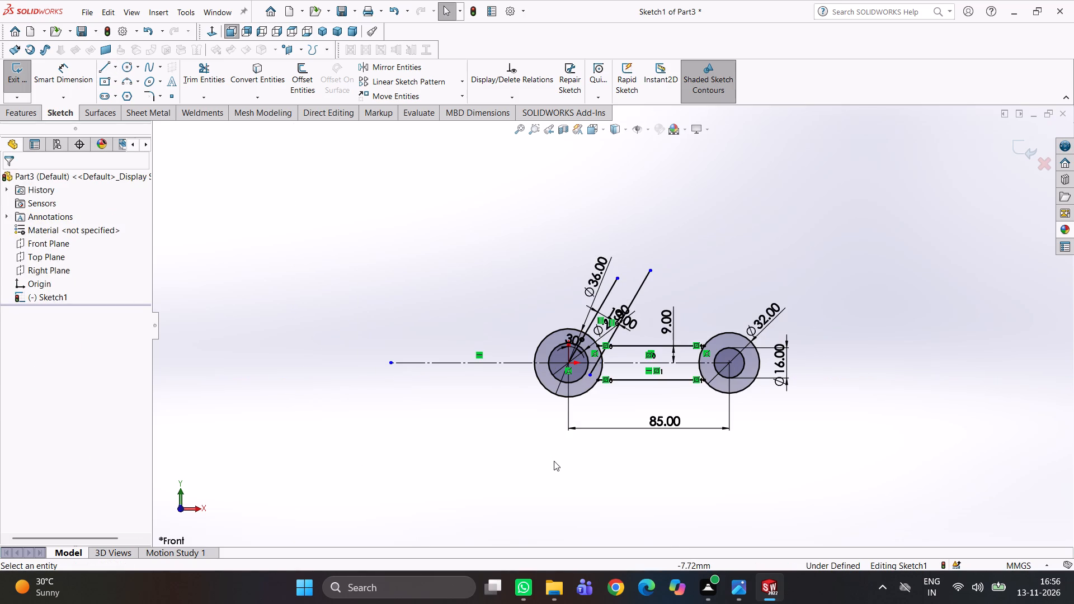
Following the practice drawing, draw an inclined line about 96 mm long from the origin, sloping down away from the eye end.
scroll(514, 416, up, 2)
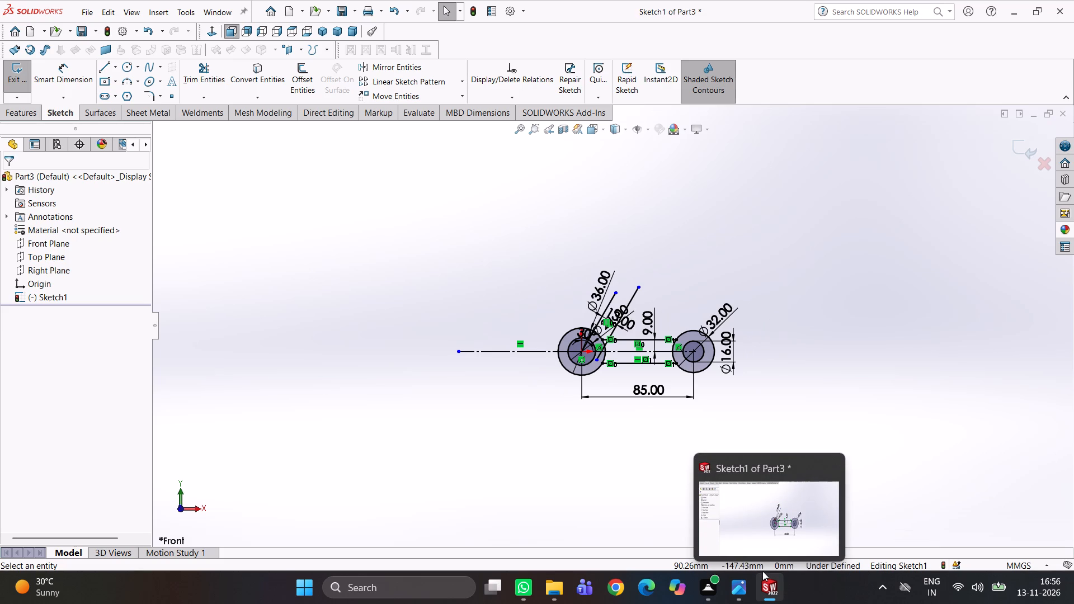
click(740, 588)
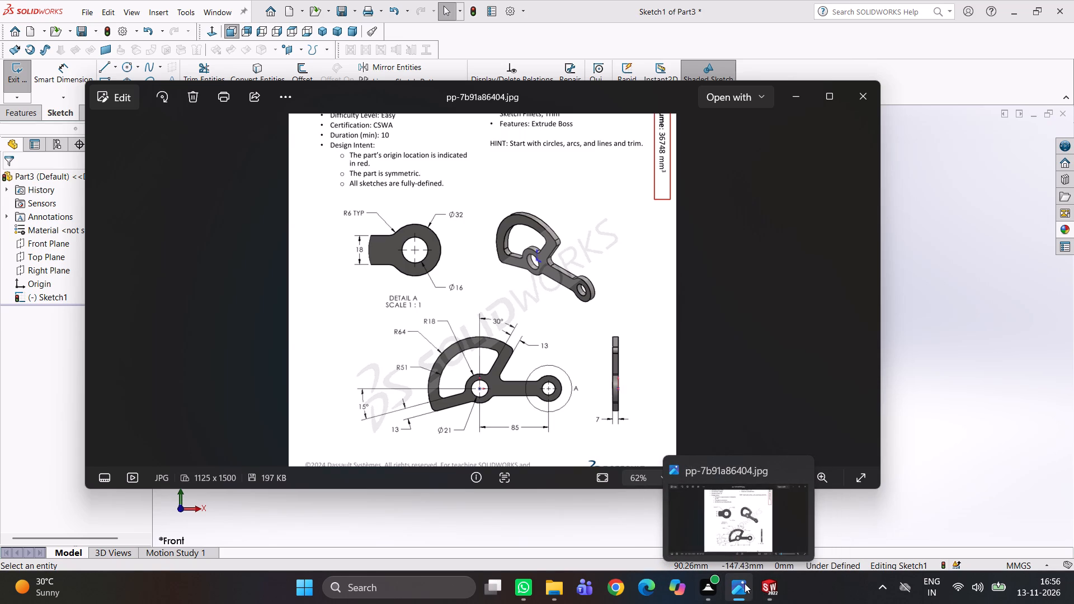
click(745, 583)
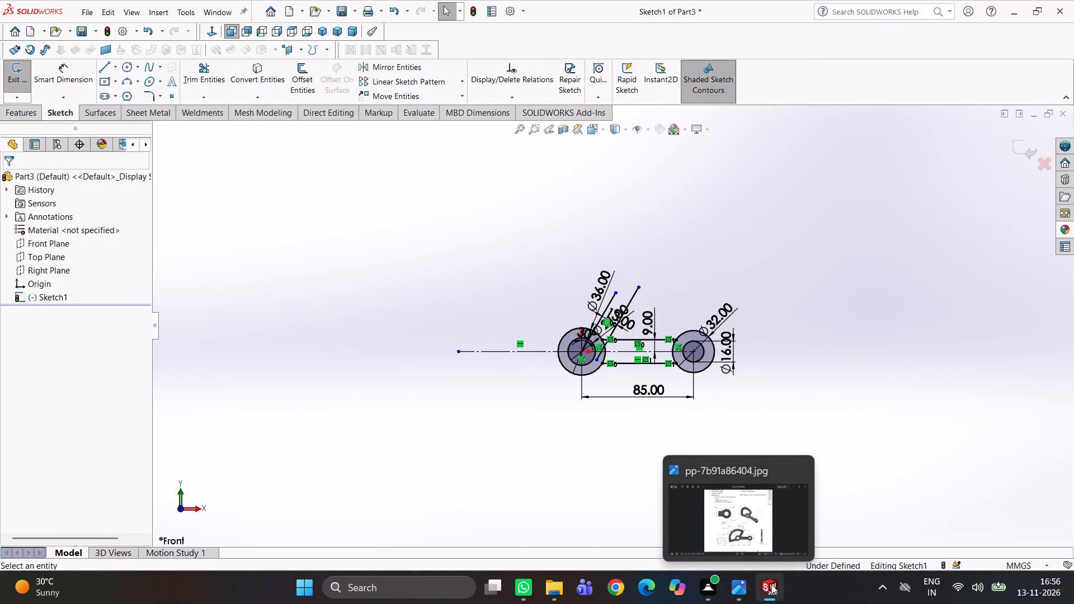
click(771, 584)
click(782, 587)
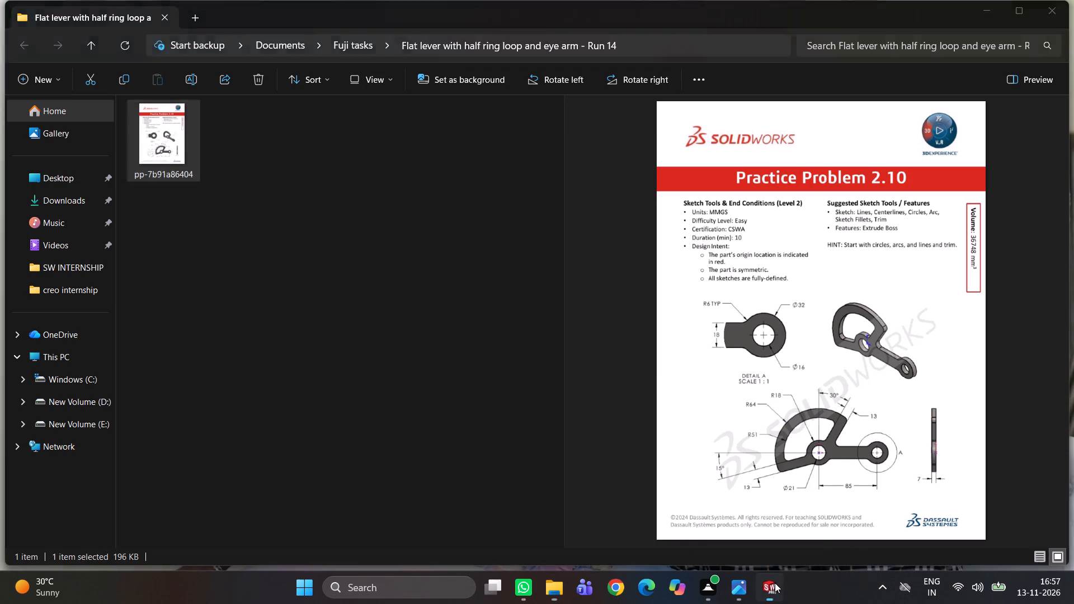
right_drag(592, 431, 450, 436)
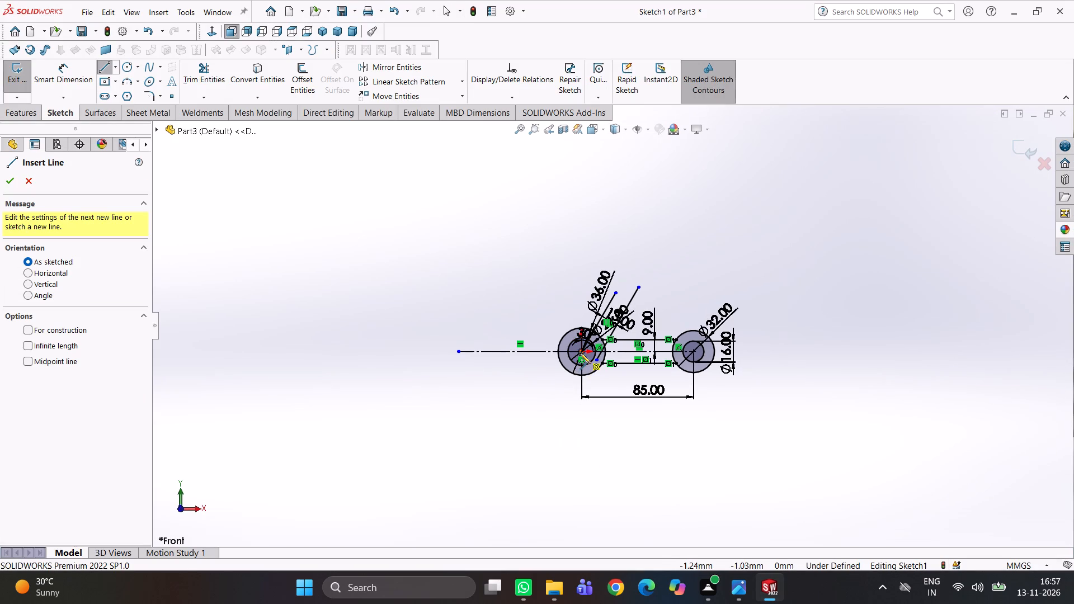
click(580, 353)
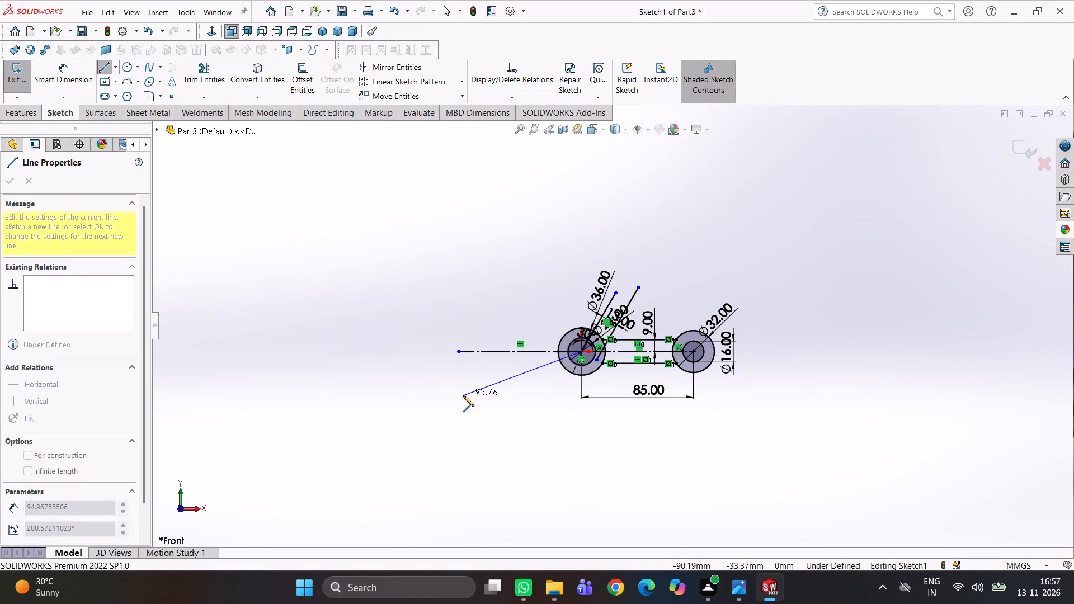
click(463, 395)
Dimension the angle between the new inclined line and the horizontal construction line as 15°.
right_drag(527, 435, 511, 380)
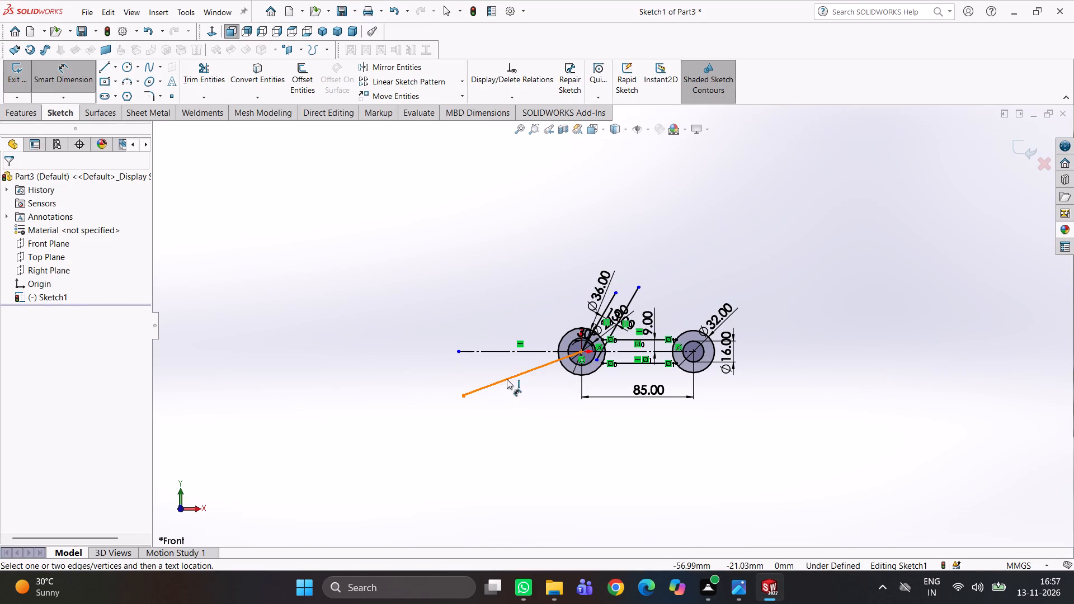
click(507, 379)
click(517, 353)
click(507, 362)
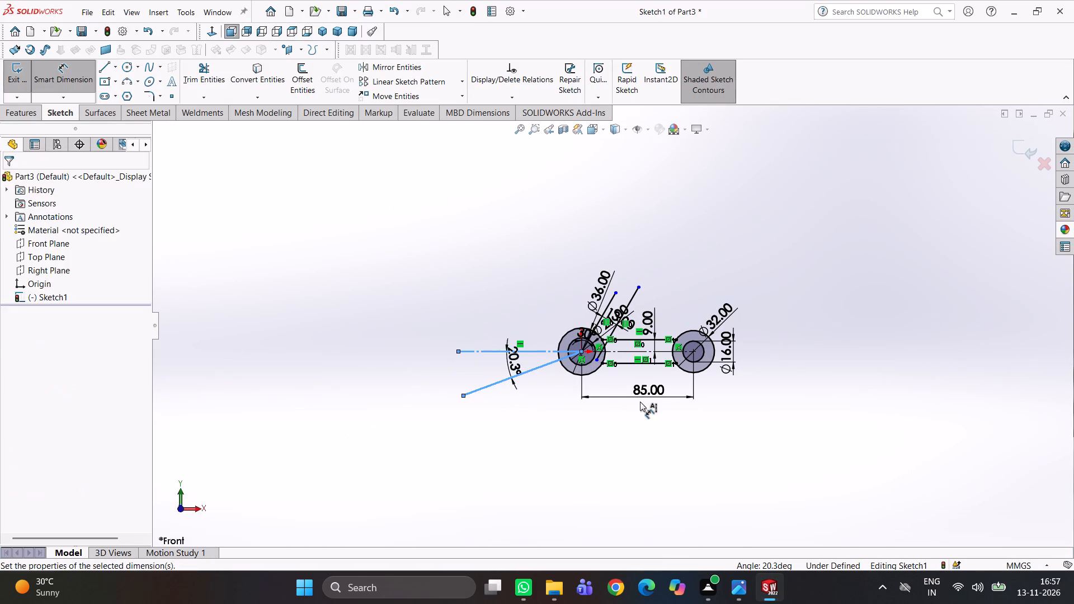
text(15)
key(Return)
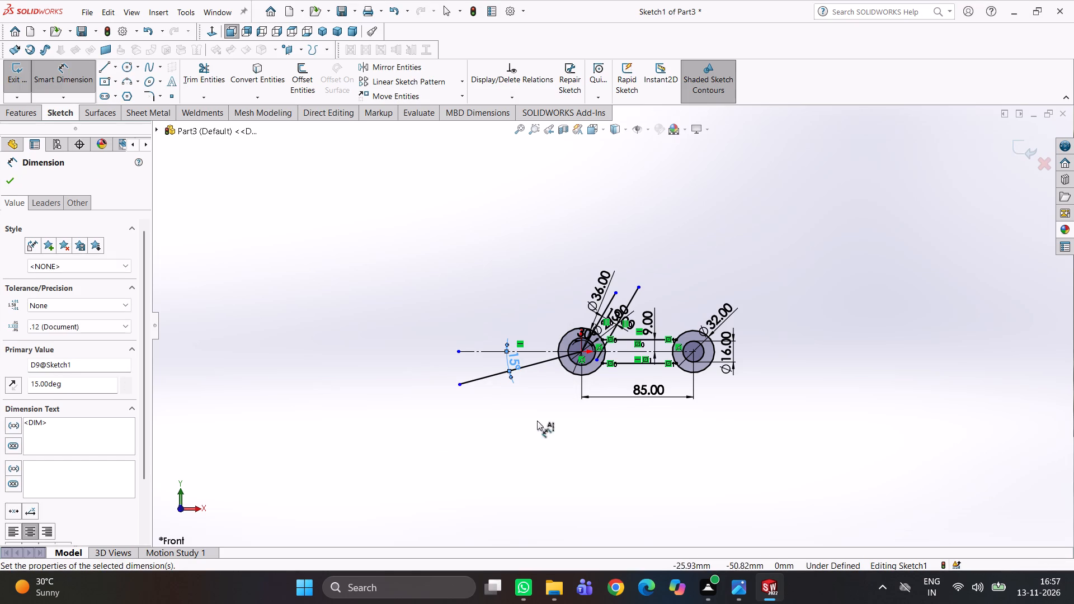
click(512, 421)
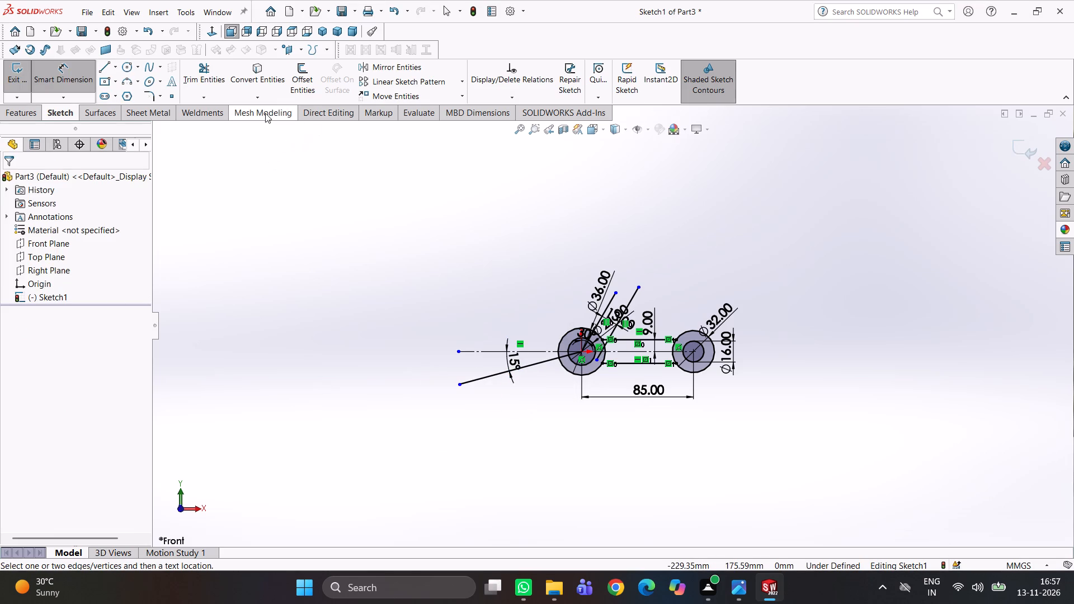
Offset only the 15° inclined line by 13 mm to its lower side, without including the connected chain.
click(303, 86)
click(534, 365)
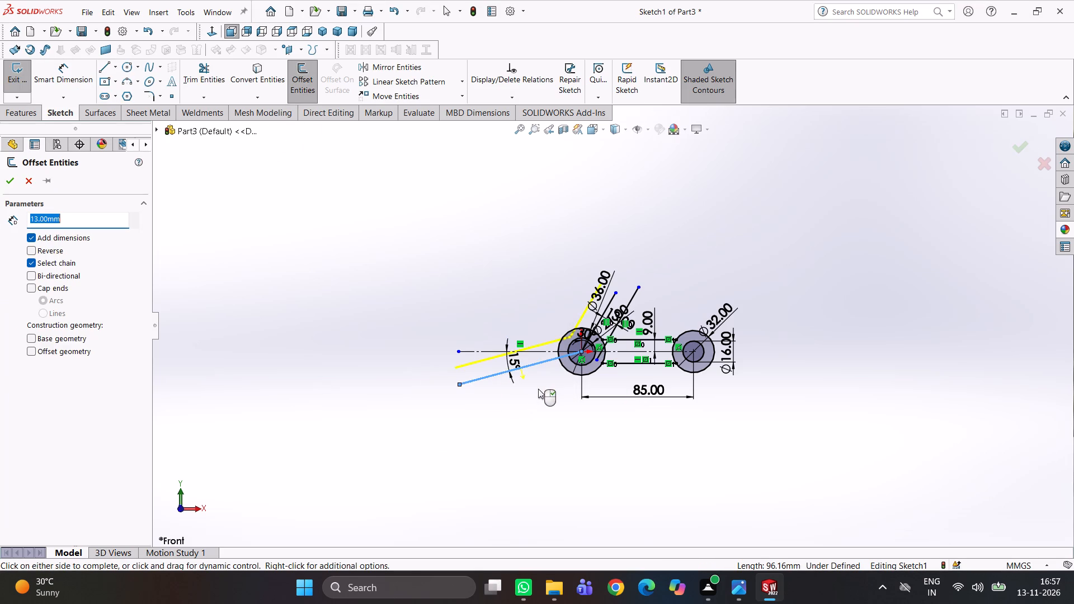
click(31, 261)
click(30, 251)
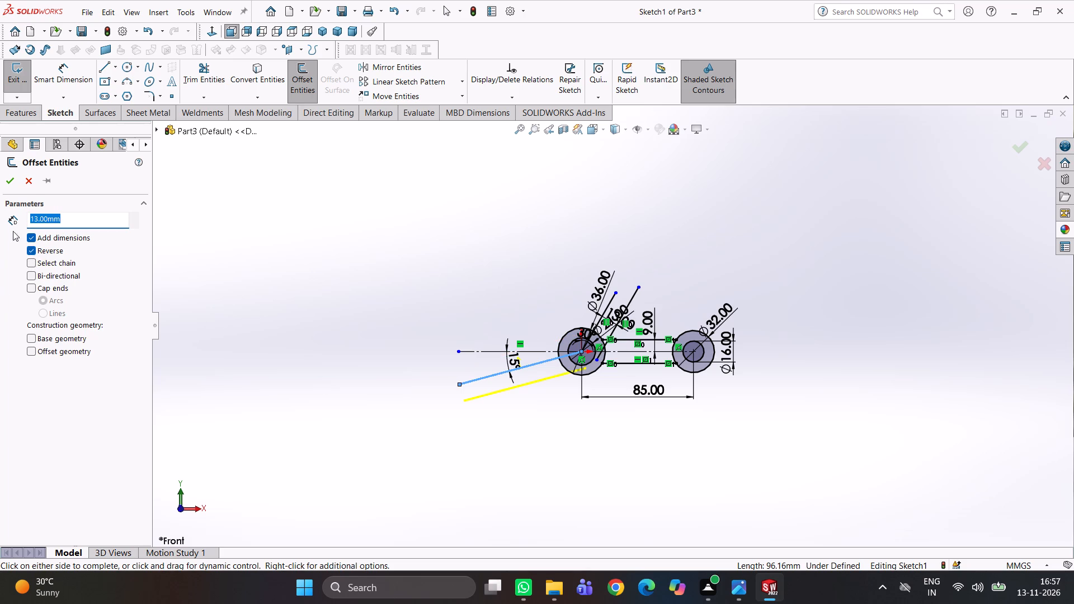
click(5, 186)
Shorten the 15° inclined line to about 79 mm by moving its outer endpoint towards the origin.
scroll(596, 388, down, 3)
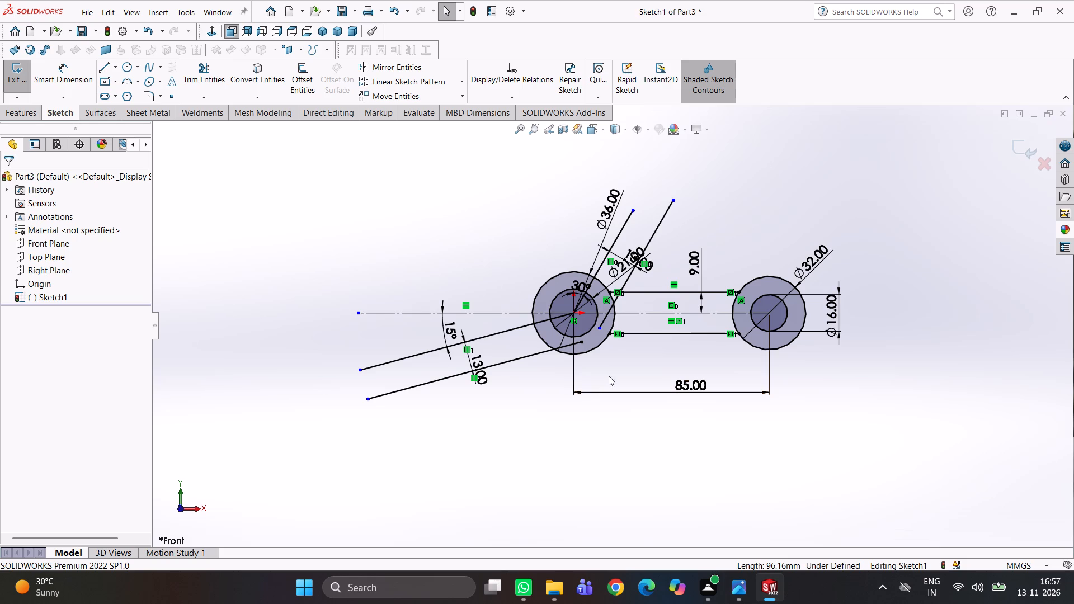
drag(360, 369, 393, 361)
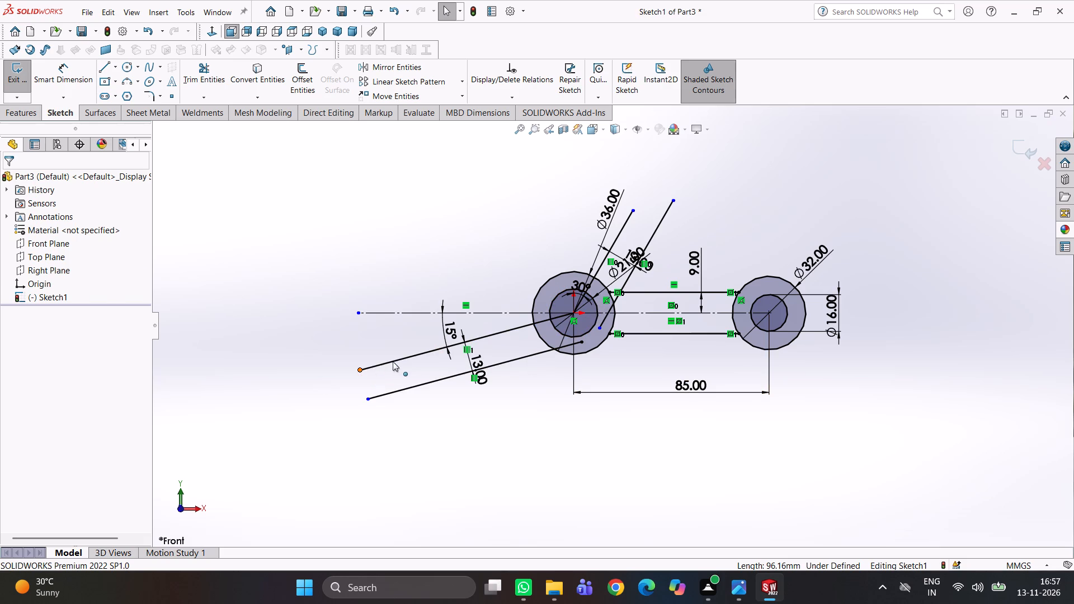
drag(393, 361, 398, 360)
click(526, 433)
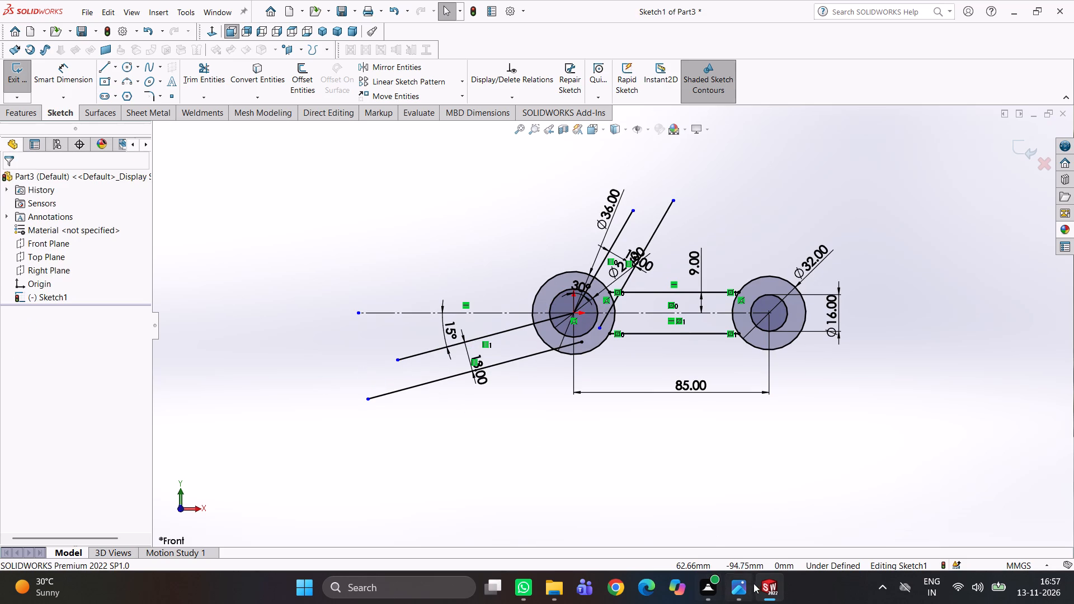
click(562, 446)
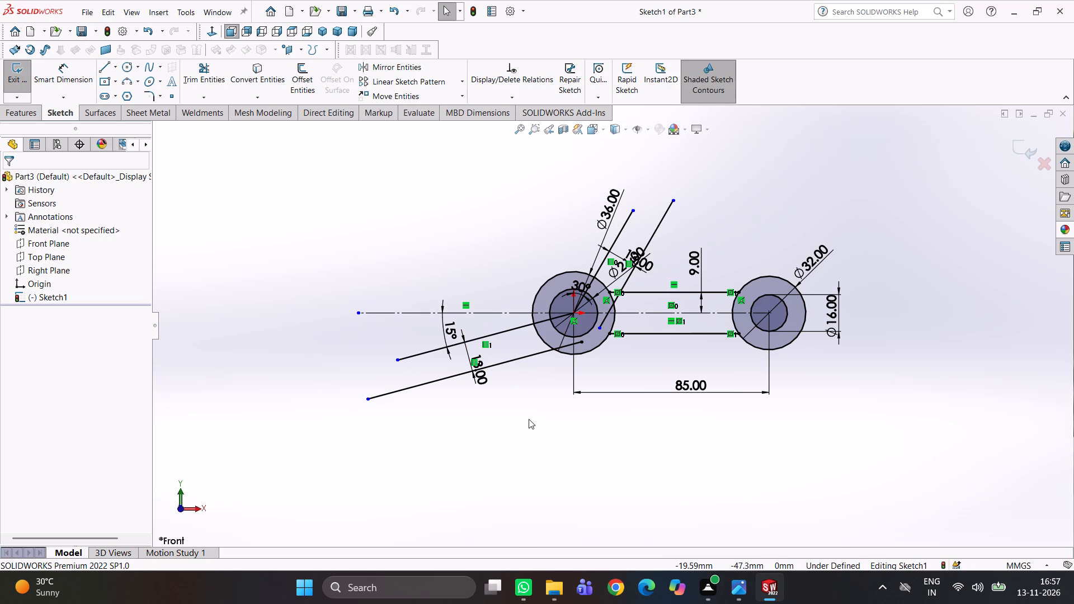
Add a parallel relation between the 15° inclined line and its offset line.
scroll(497, 371, down, 4)
scroll(567, 355, up, 2)
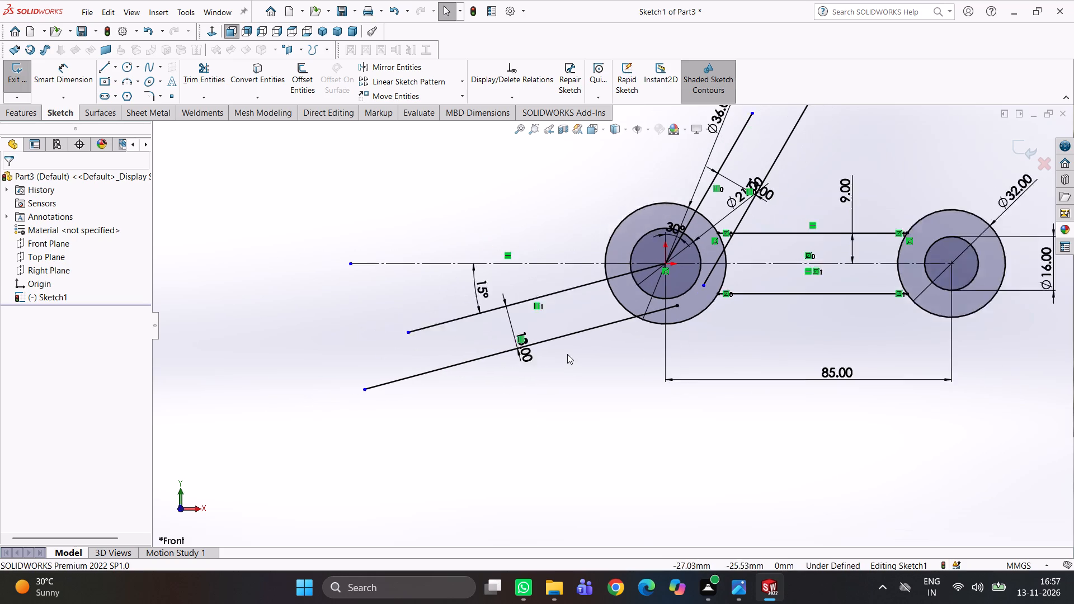
scroll(567, 354, up, 1)
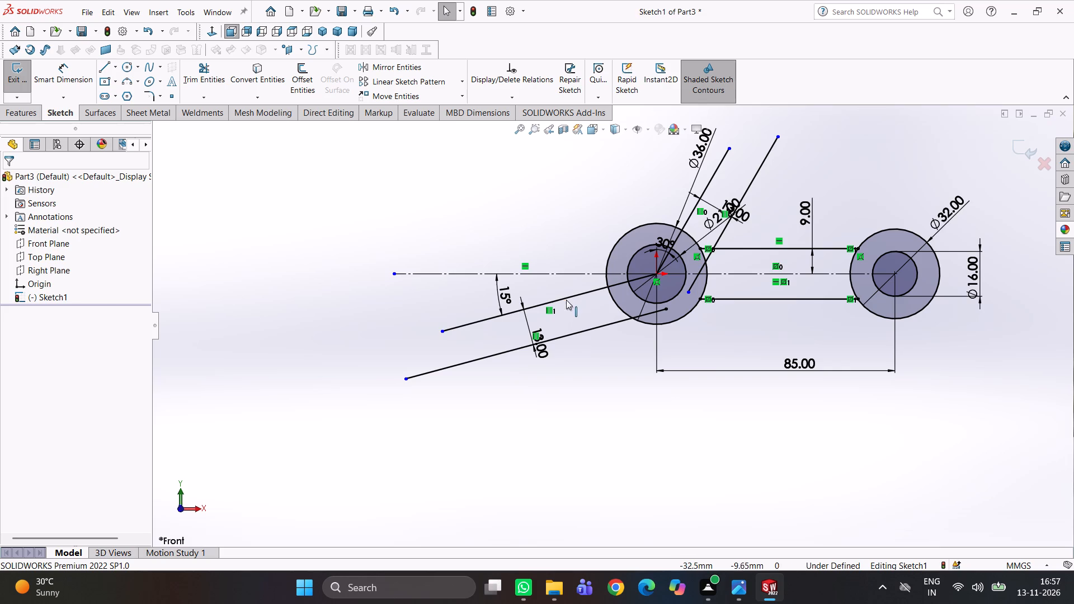
click(567, 299)
click(601, 327)
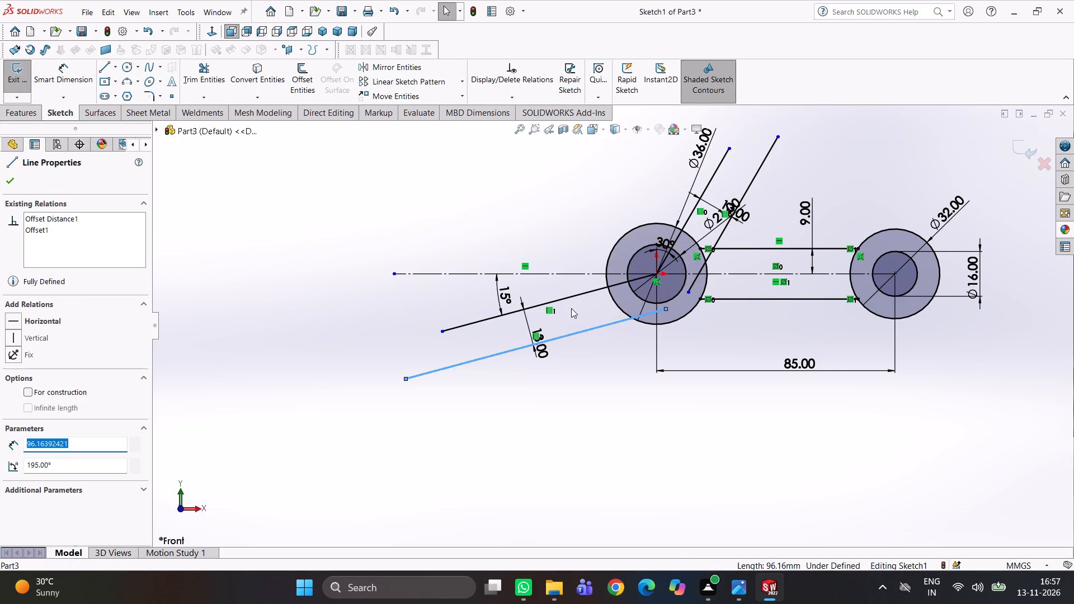
ctrl+click(569, 296)
click(15, 441)
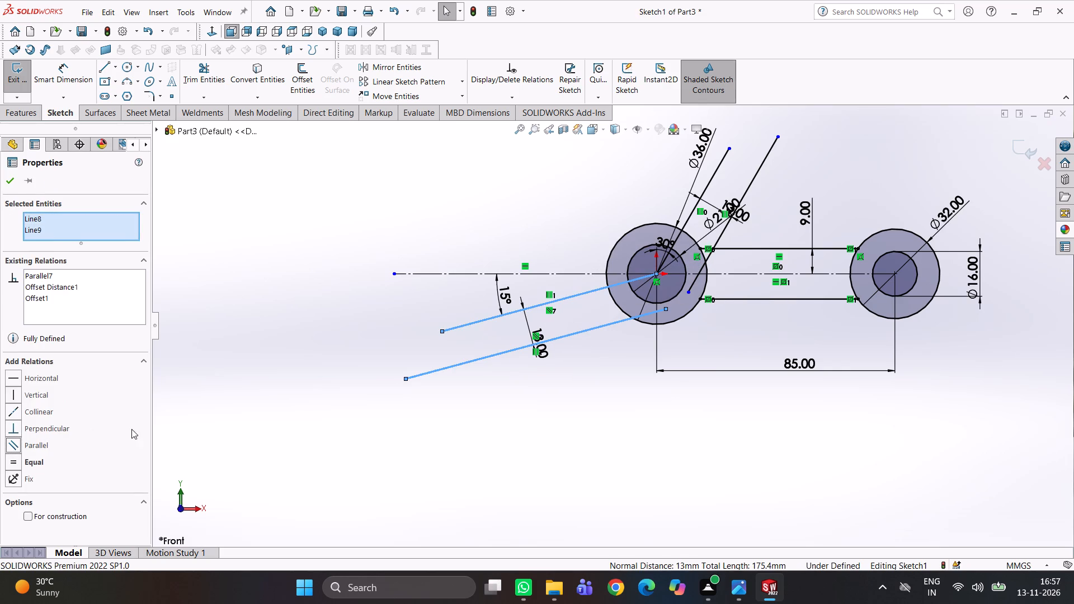
click(312, 405)
Following the practice drawing, sketch a three-point arc of about 91 mm radius joining the outer endpoints of the two offset lines.
scroll(630, 239, up, 1)
scroll(667, 287, down, 2)
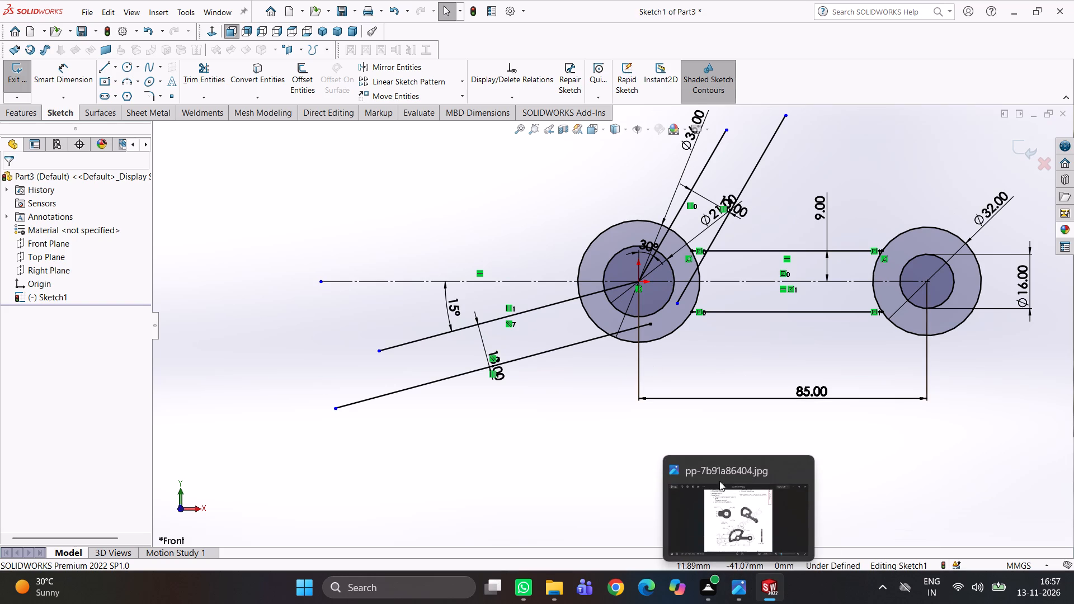
click(733, 587)
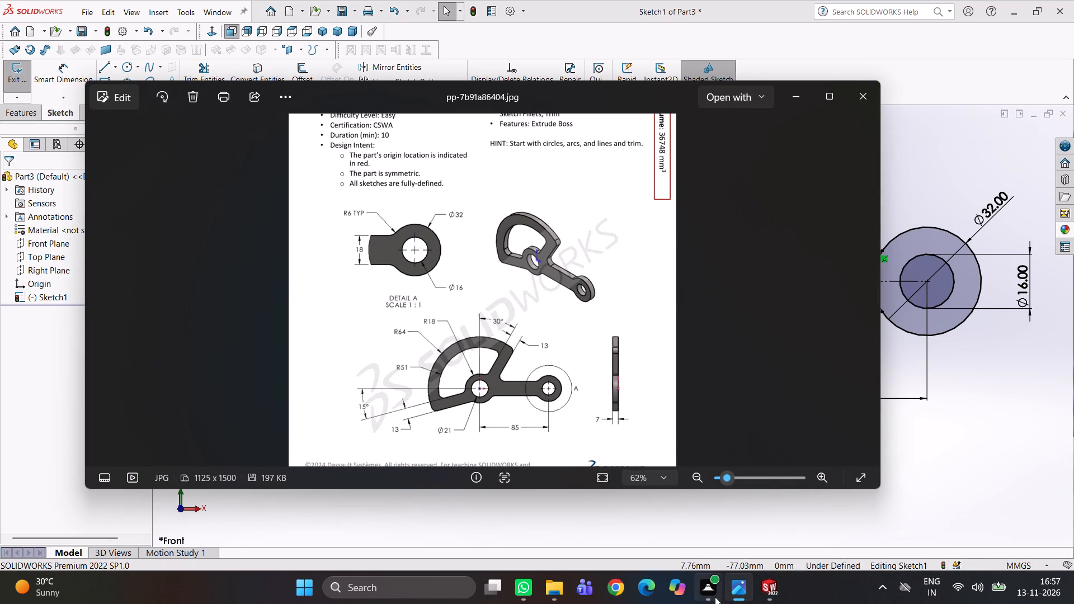
click(766, 586)
scroll(511, 370, up, 3)
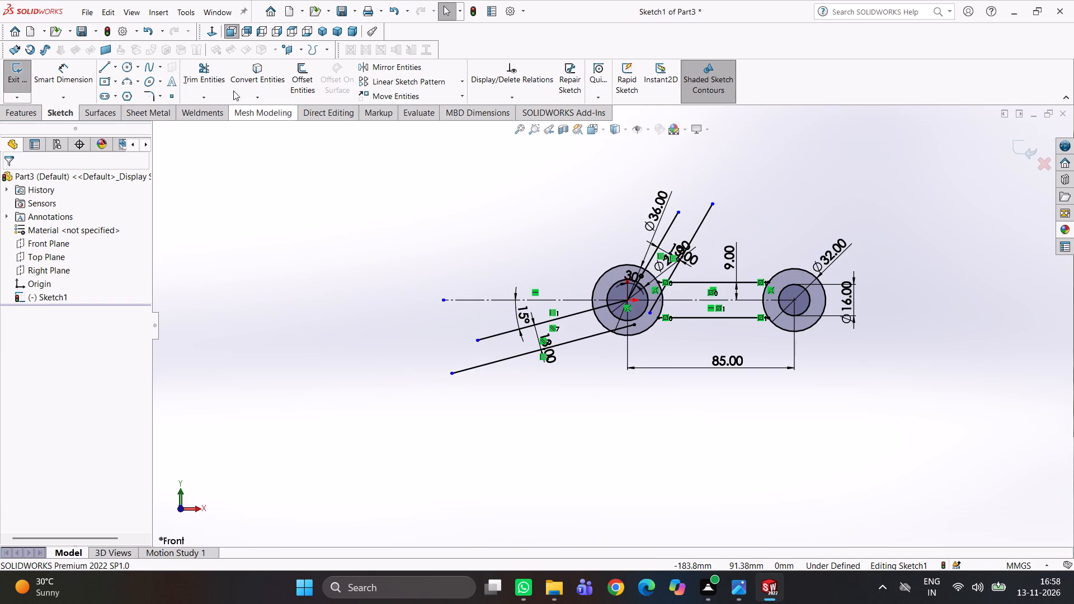
click(124, 81)
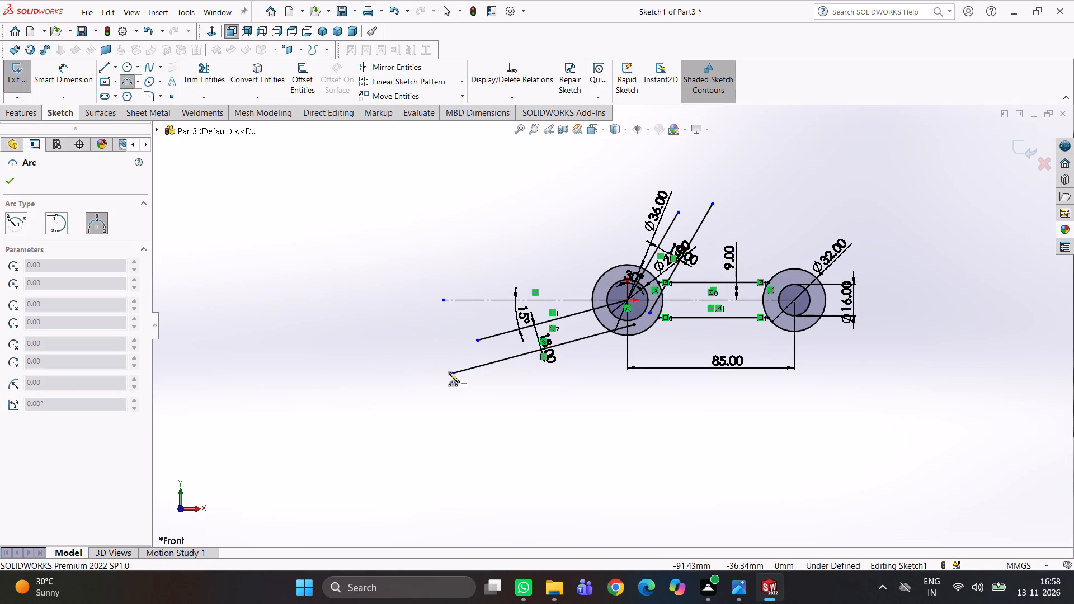
click(450, 372)
click(712, 205)
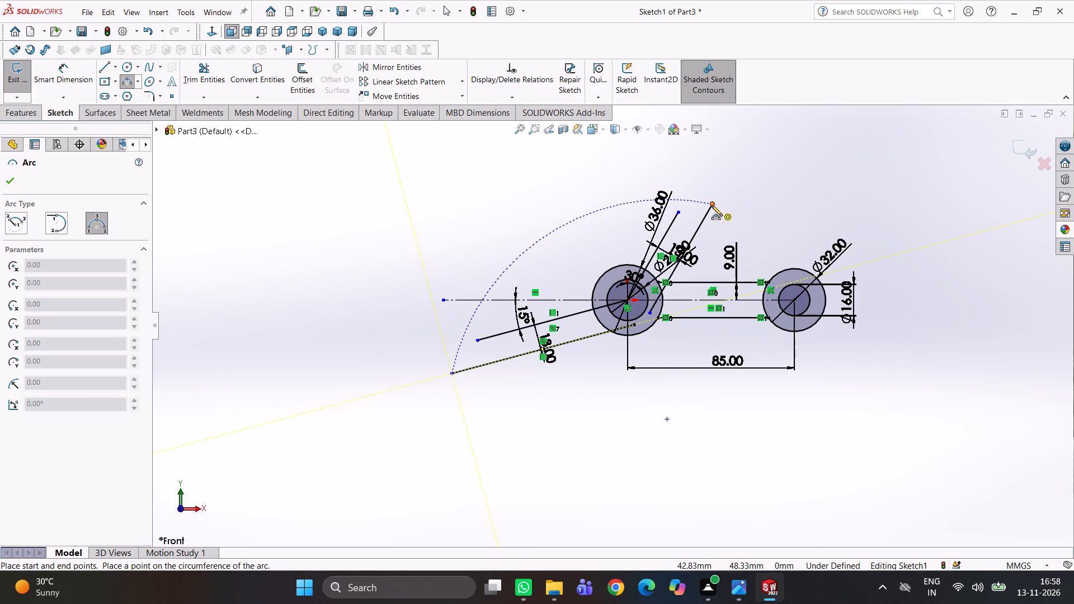
click(541, 207)
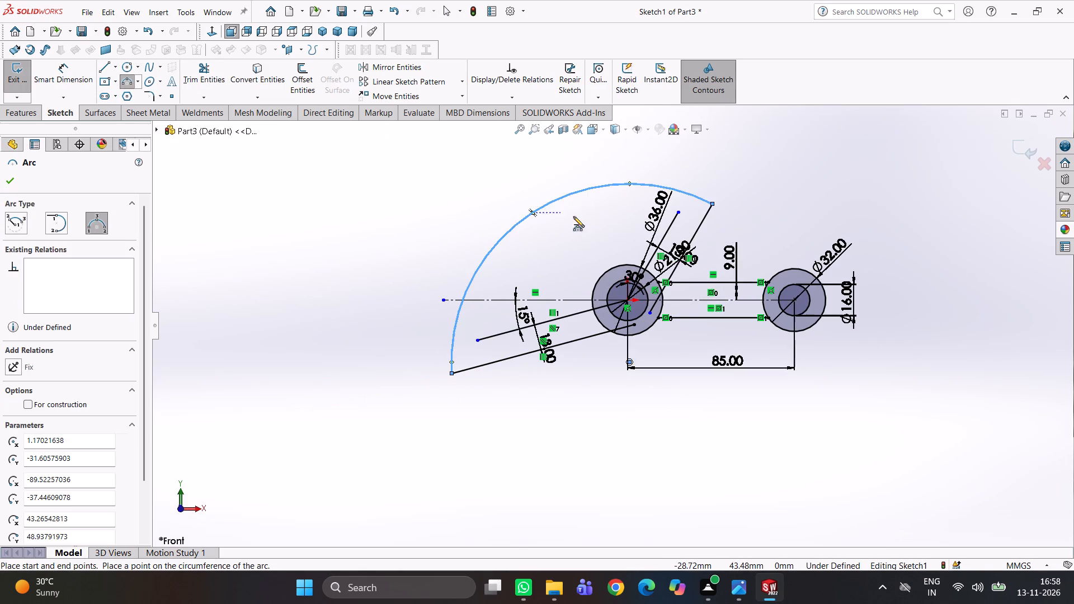
Dimension the outer loop arc's radius as 64 mm.
right_drag(451, 253, 431, 155)
click(519, 228)
click(517, 225)
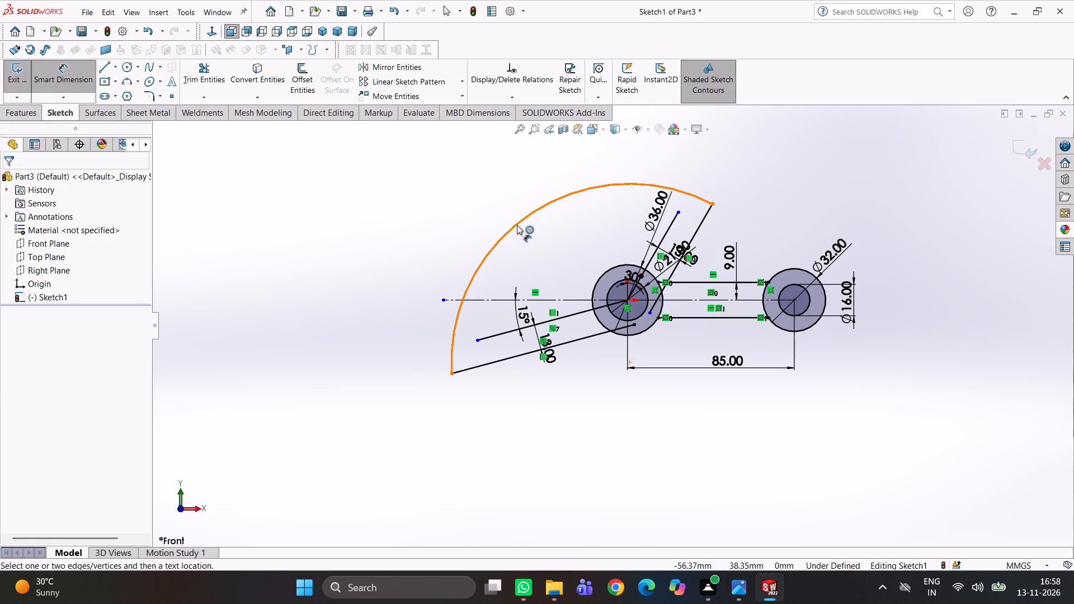
click(487, 204)
text(64)
key(Return)
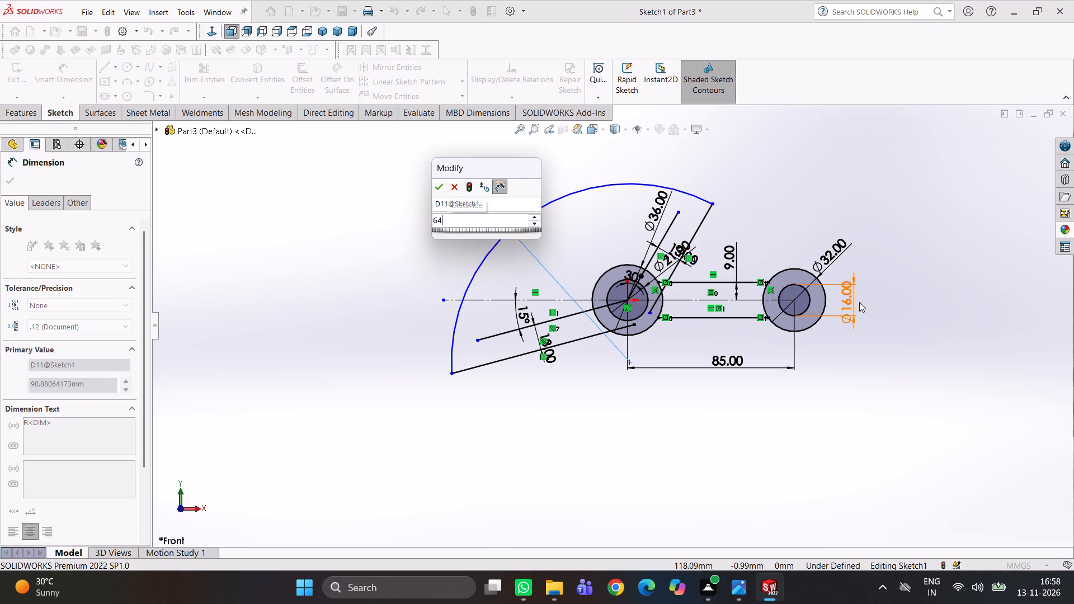
click(587, 213)
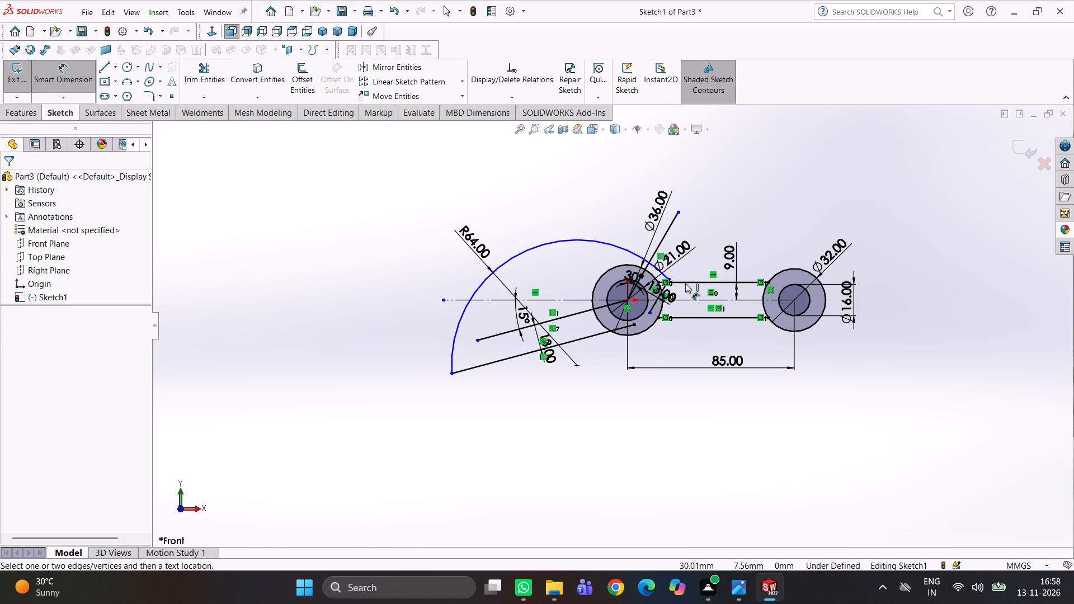
Move the R64 arc's endpoint on the offset 30° line up and outward to about X 31 mm, Y 28 mm.
right_drag(648, 433, 644, 370)
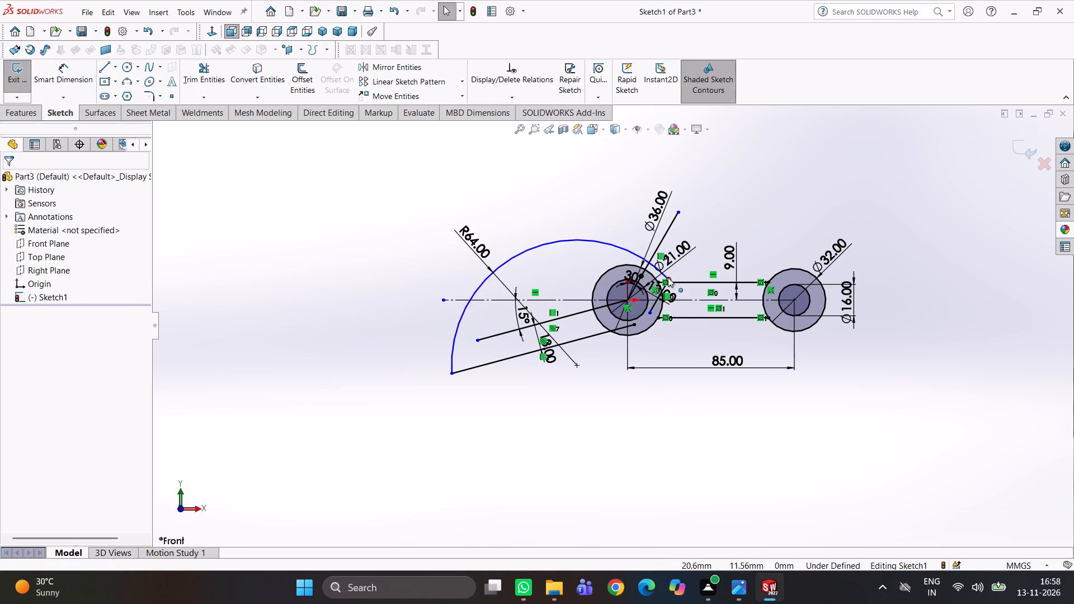
scroll(671, 279, down, 5)
drag(645, 294, 732, 184)
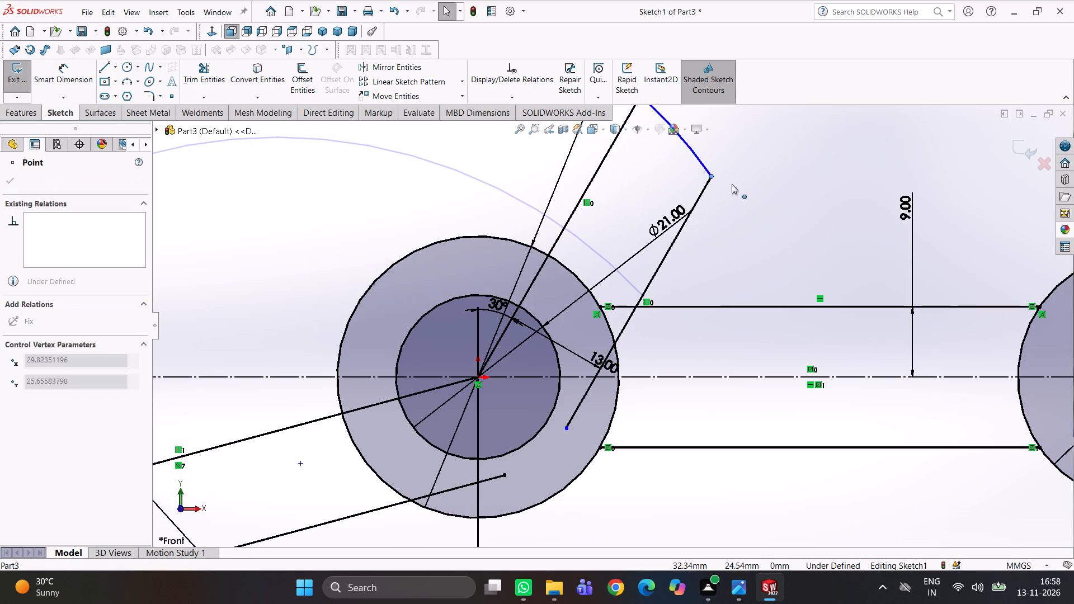
drag(732, 184, 748, 170)
Reposition the R64 arc's centre point freehand, bringing it closer to the origin.
scroll(750, 198, up, 7)
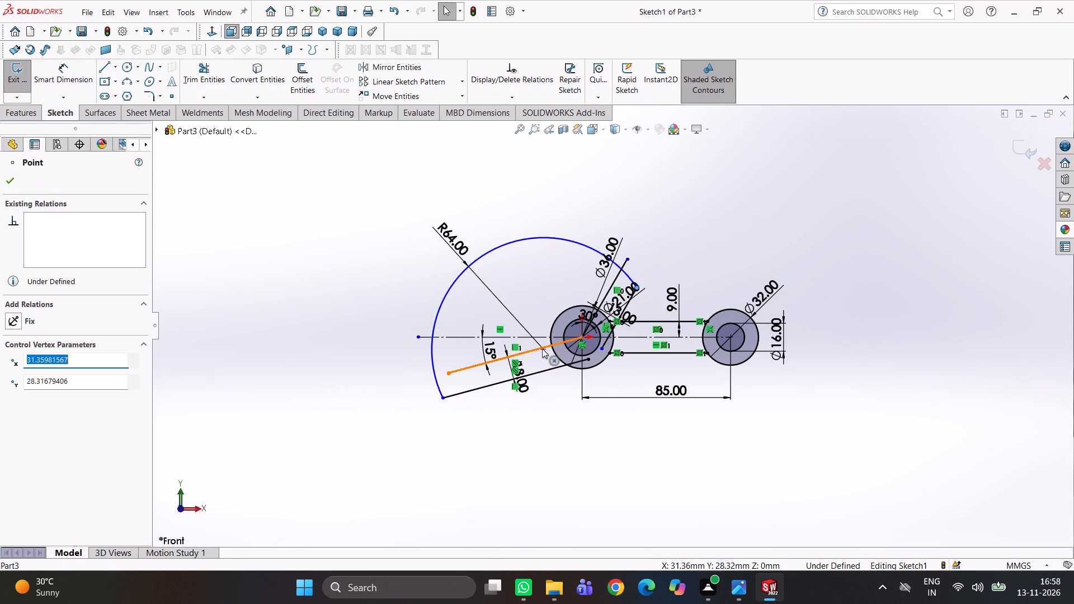
drag(543, 348, 582, 334)
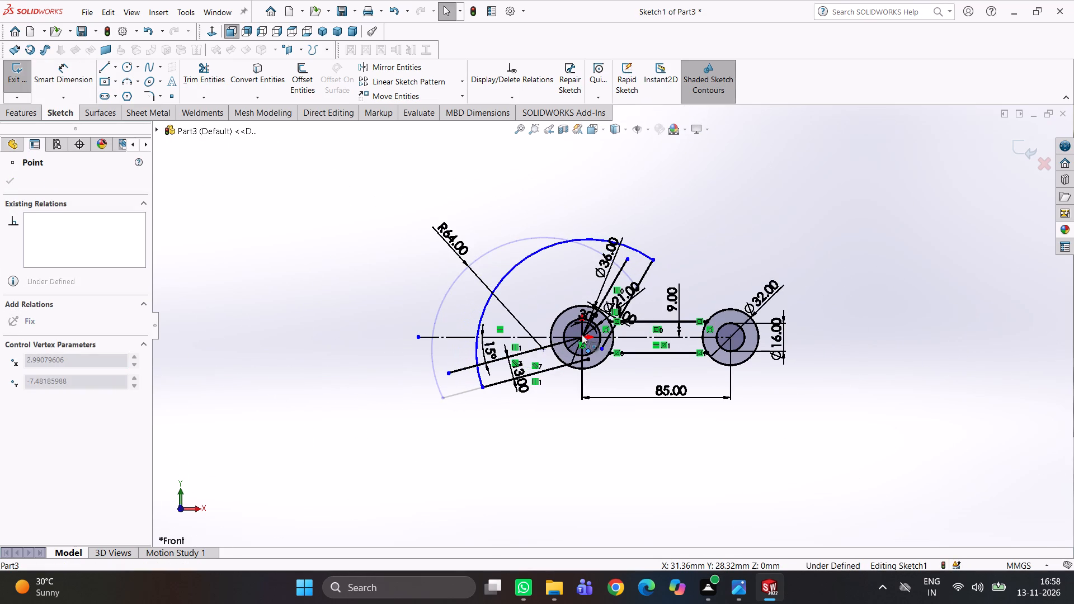
drag(582, 334, 566, 304)
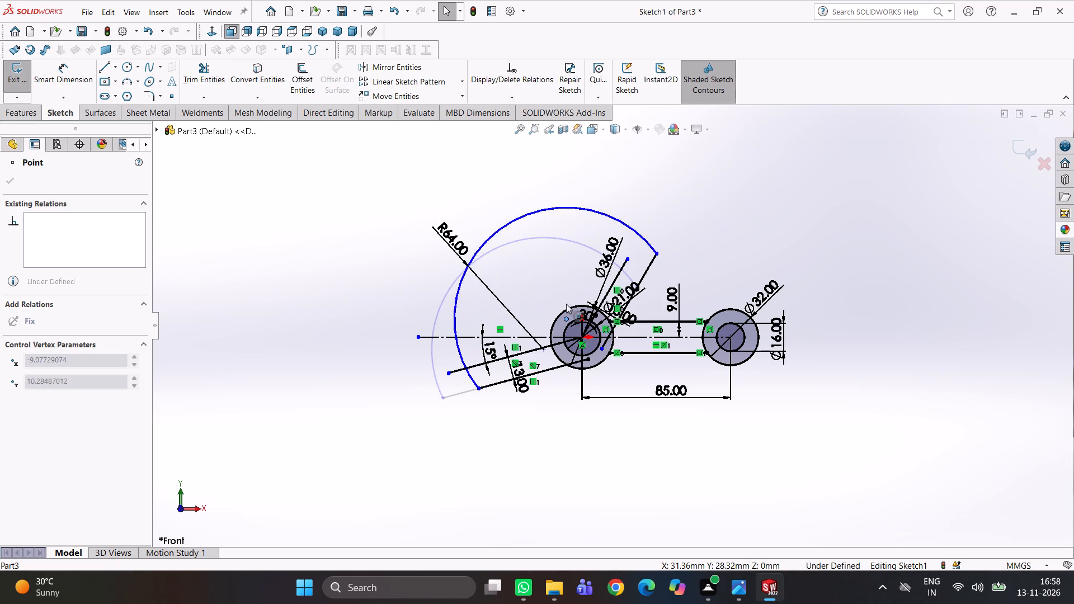
drag(566, 304, 572, 312)
click(519, 308)
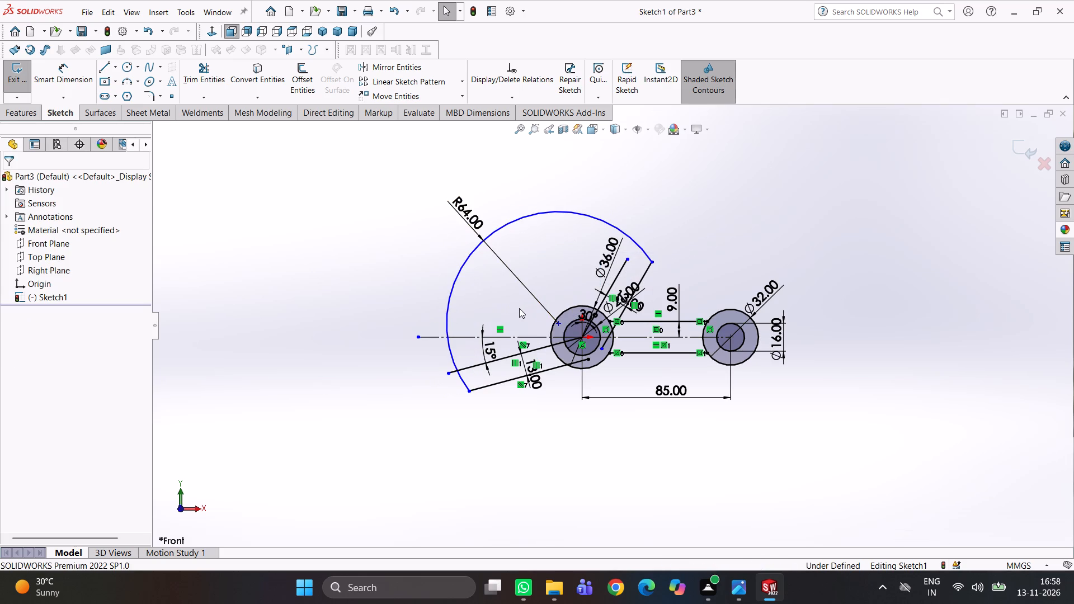
Make the R64 arc's centre point coincident with the origin.
click(557, 325)
ctrl+click(582, 338)
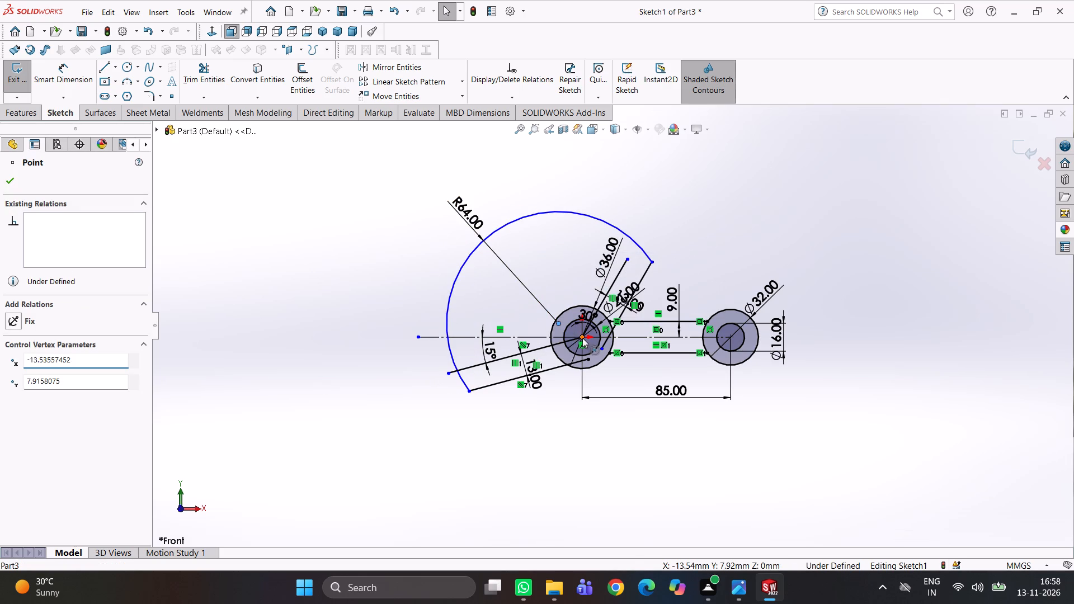
click(34, 409)
click(205, 421)
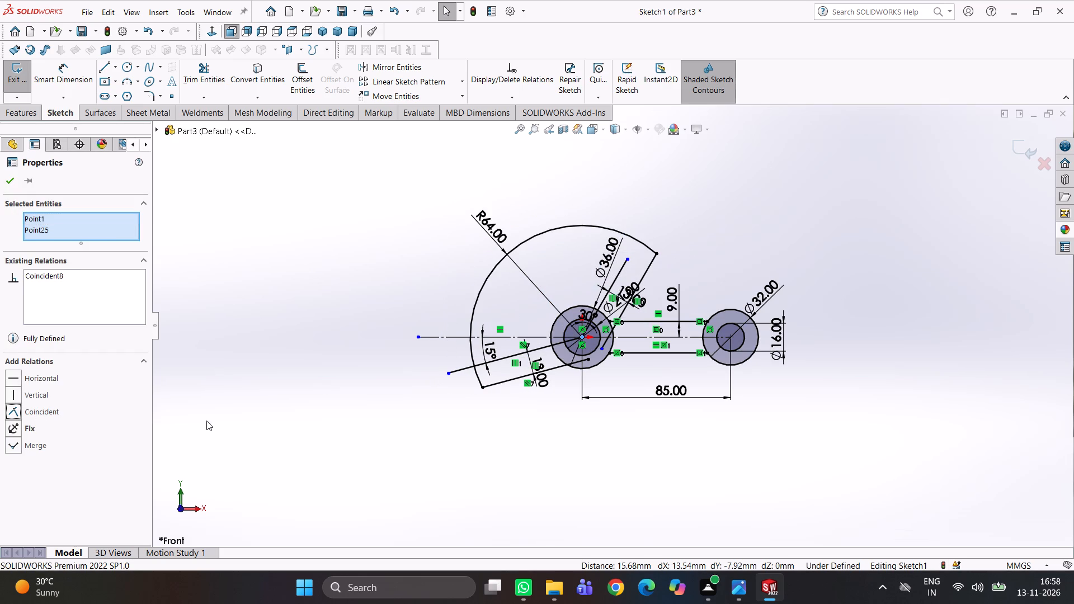
Following the practice drawing, sketch a three-point arc of about 79 mm radius joining the outer ends of the inner 15° and 30° lines.
scroll(548, 367, down, 2)
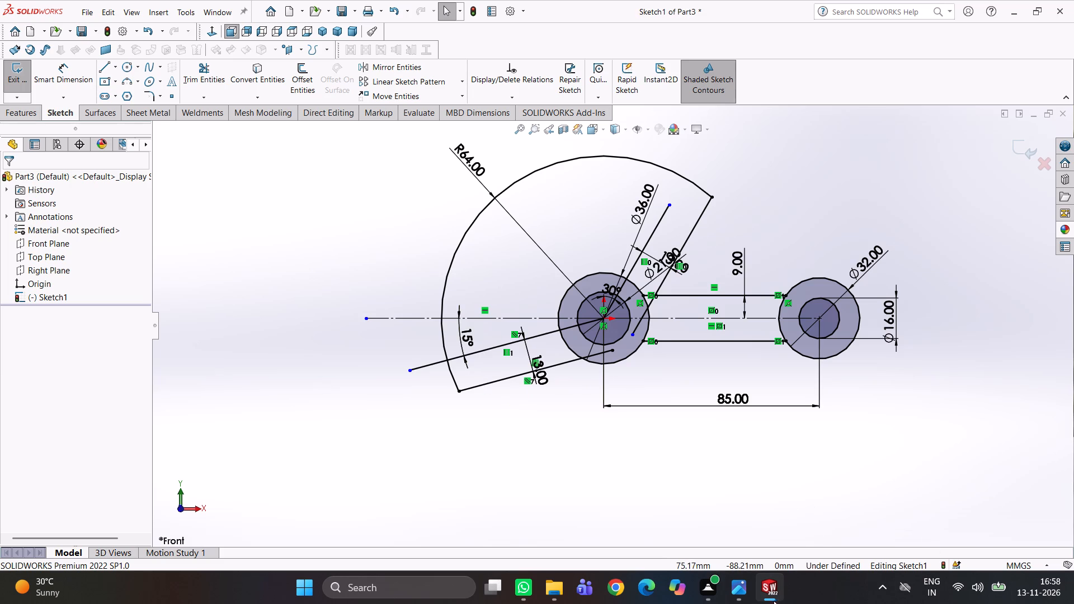
click(742, 583)
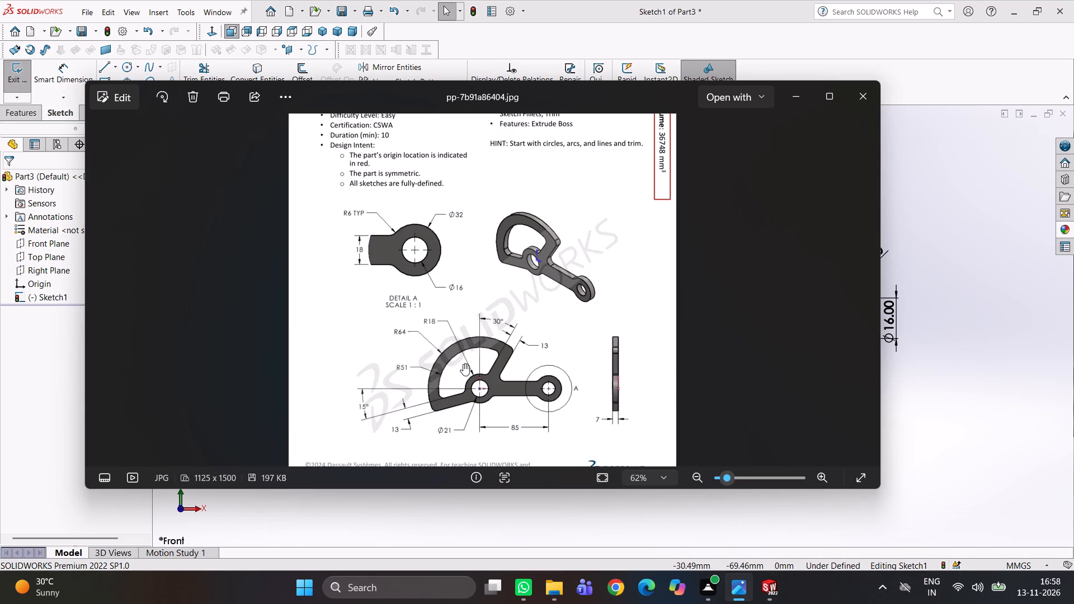
click(771, 582)
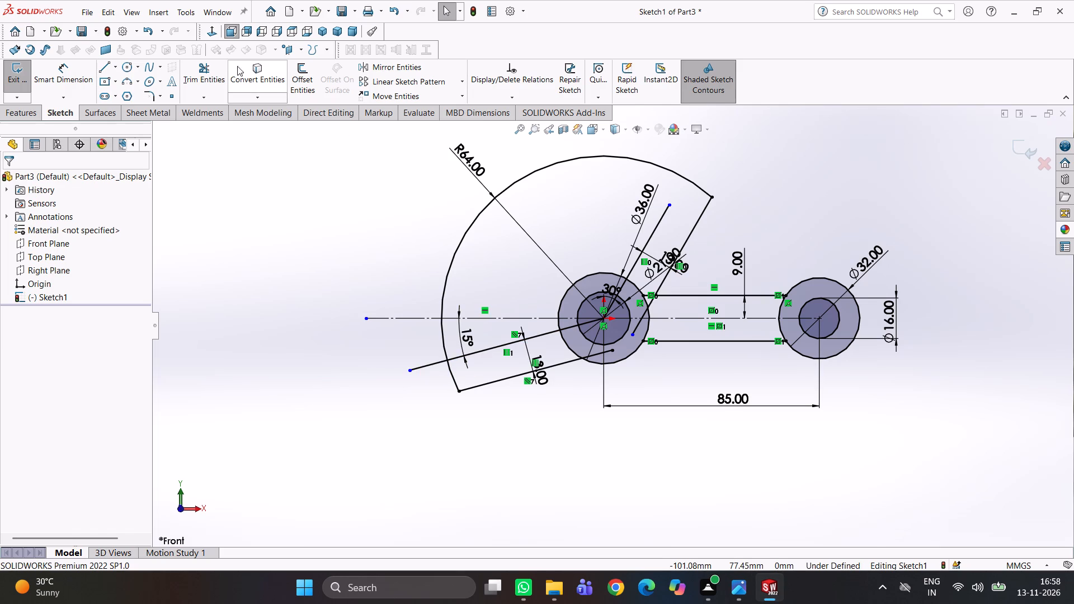
click(125, 87)
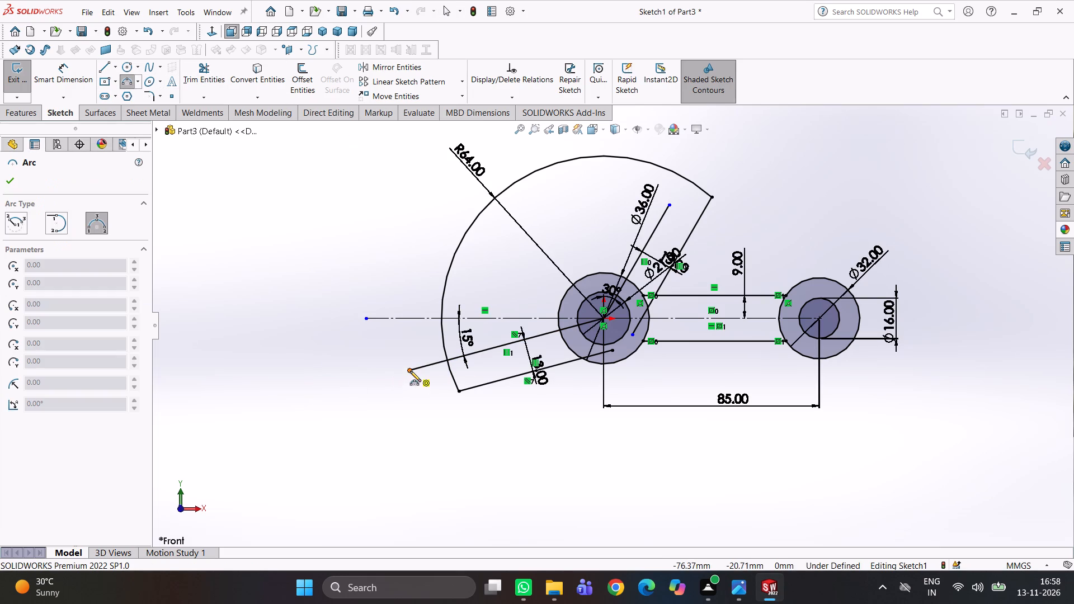
click(410, 371)
click(667, 204)
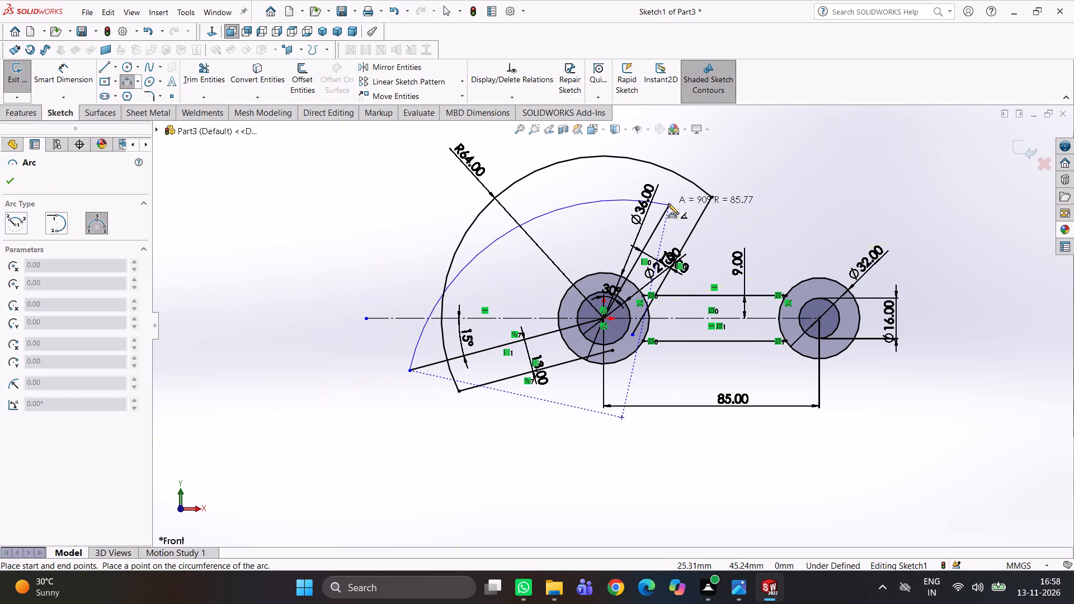
click(503, 226)
Dimension the inner loop arc's radius as 51 mm.
right_drag(295, 288, 253, 176)
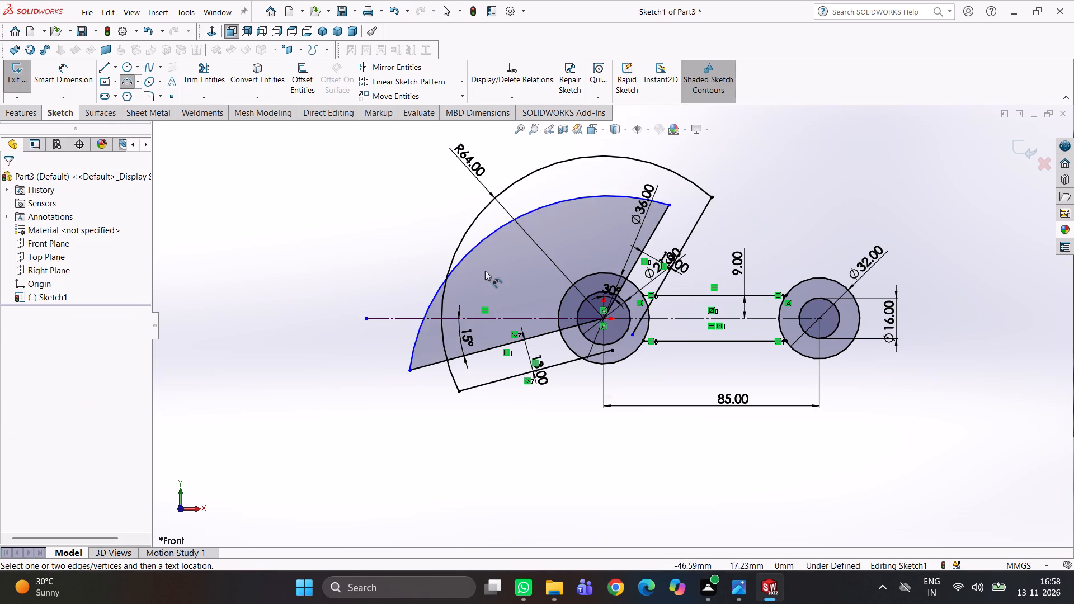
click(482, 242)
click(487, 268)
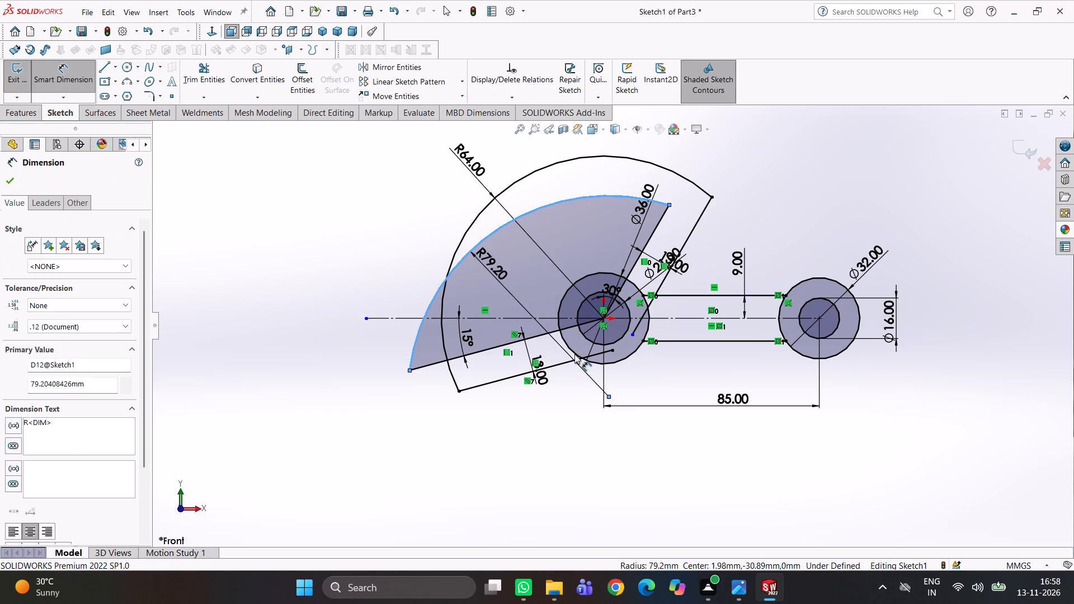
text(51)
key(Return)
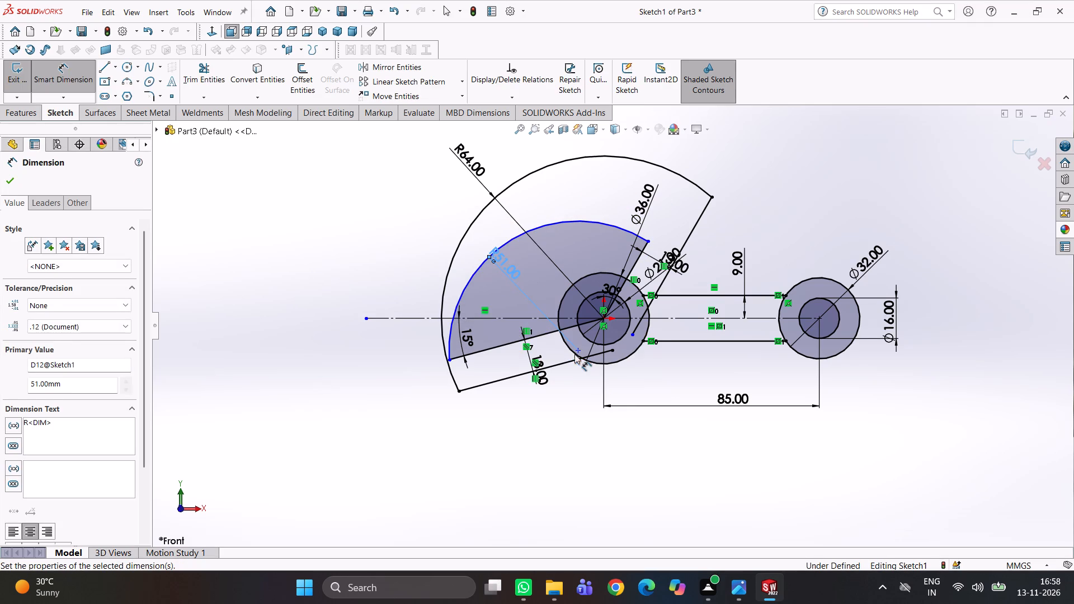
right_drag(381, 346, 310, 174)
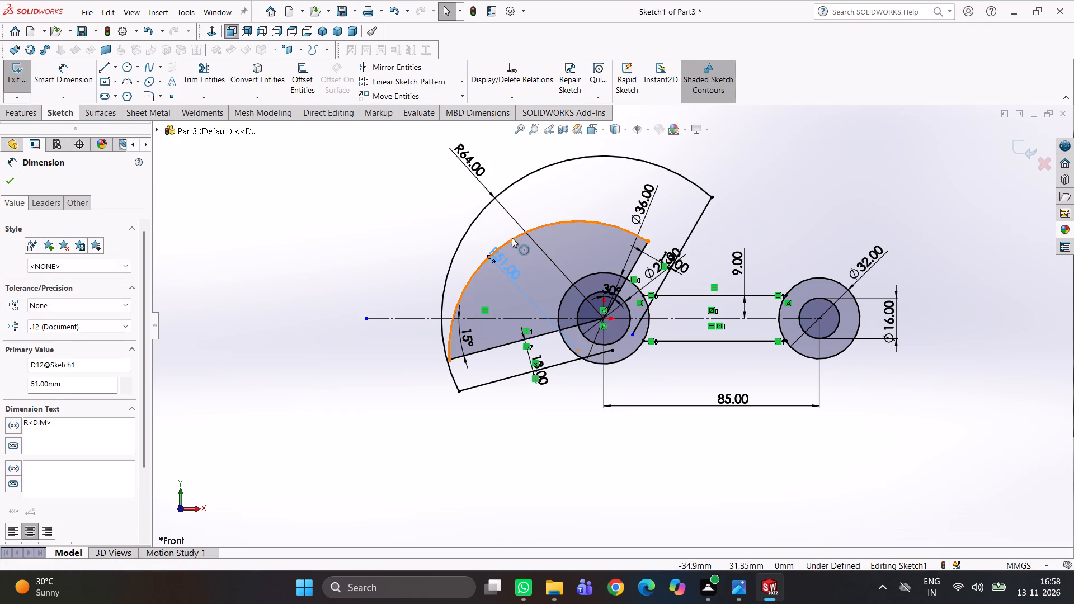
Make the R51 arc's centre point coincident with the R64 arc's centre at the origin.
drag(512, 237, 525, 229)
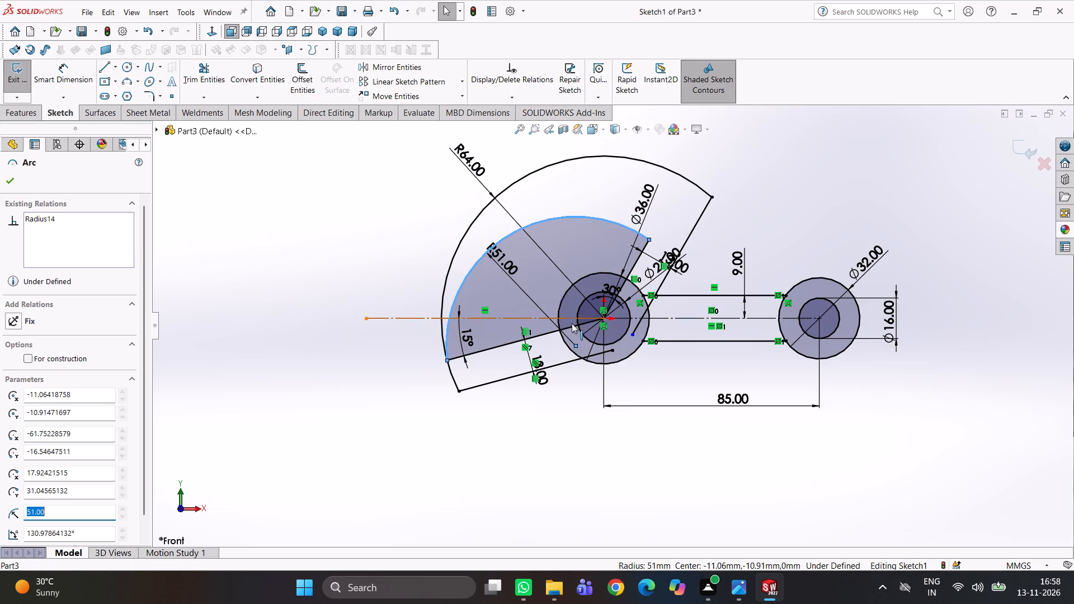
drag(575, 346, 602, 317)
drag(604, 318, 590, 296)
click(576, 345)
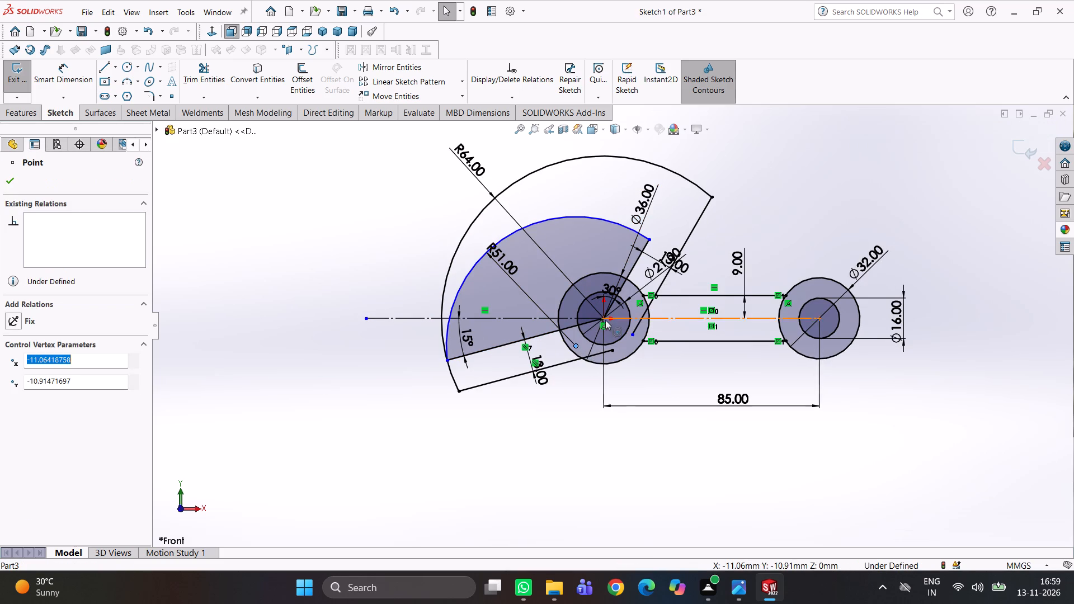
ctrl+click(601, 317)
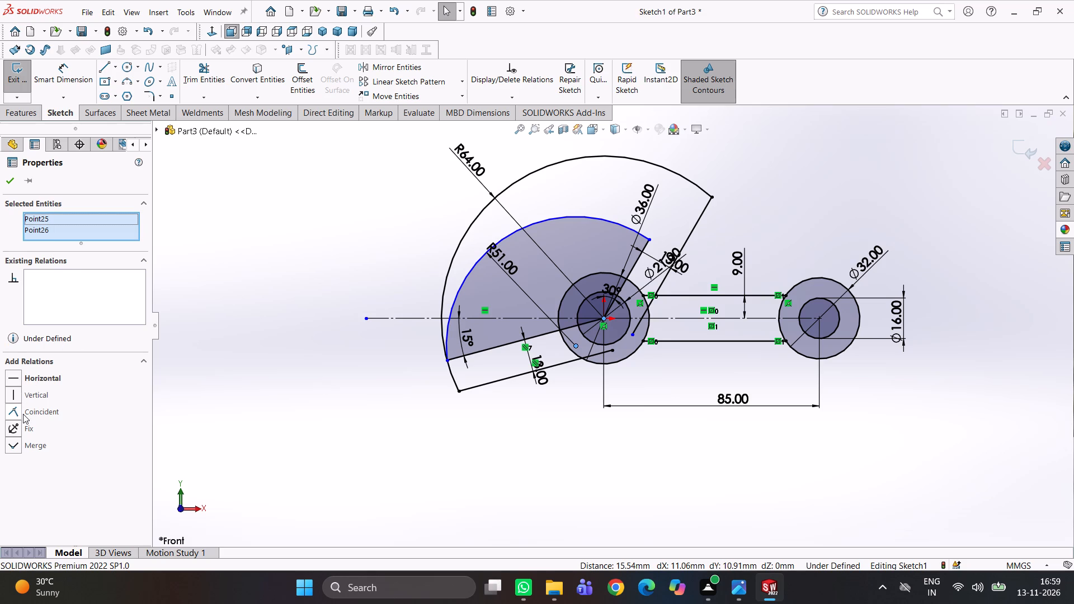
click(23, 414)
click(315, 409)
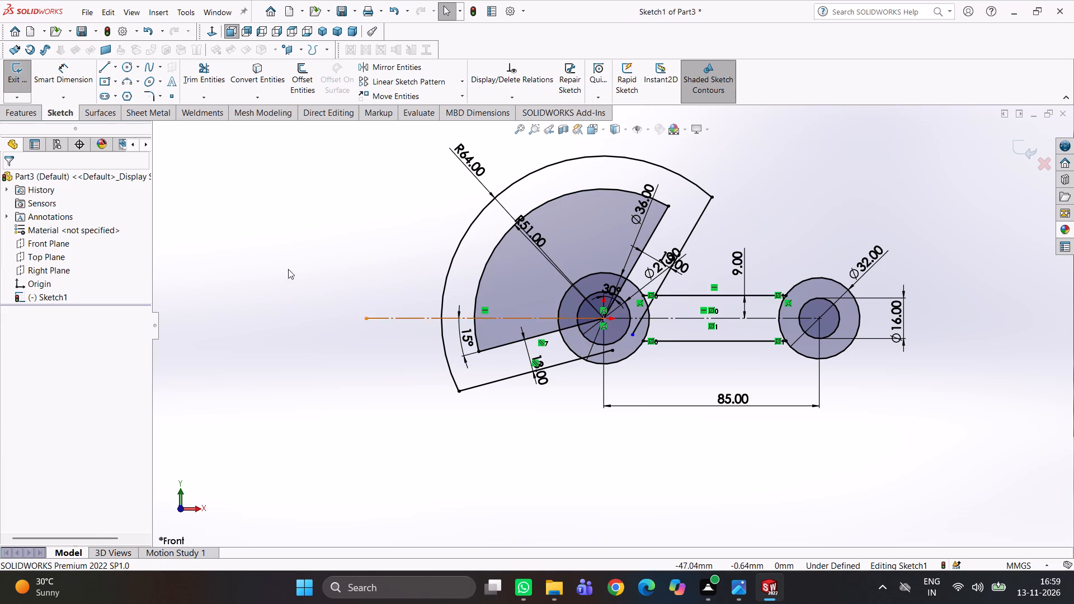
Trim the portions of the 15° line and its parallel offset line that run inside the hub's outer circle.
click(202, 73)
scroll(581, 345, down, 3)
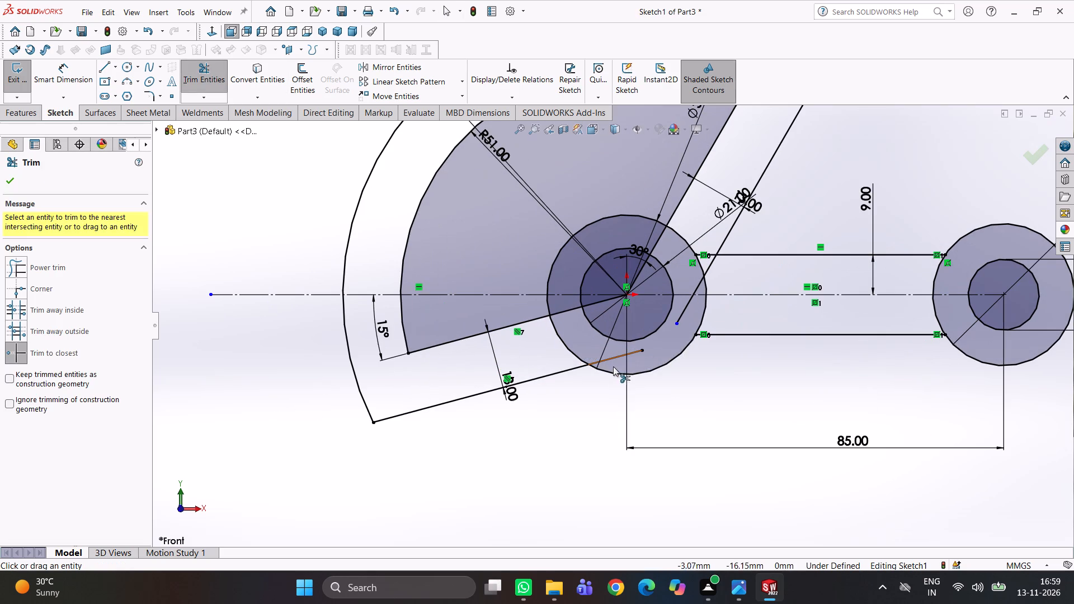
scroll(607, 369, up, 3)
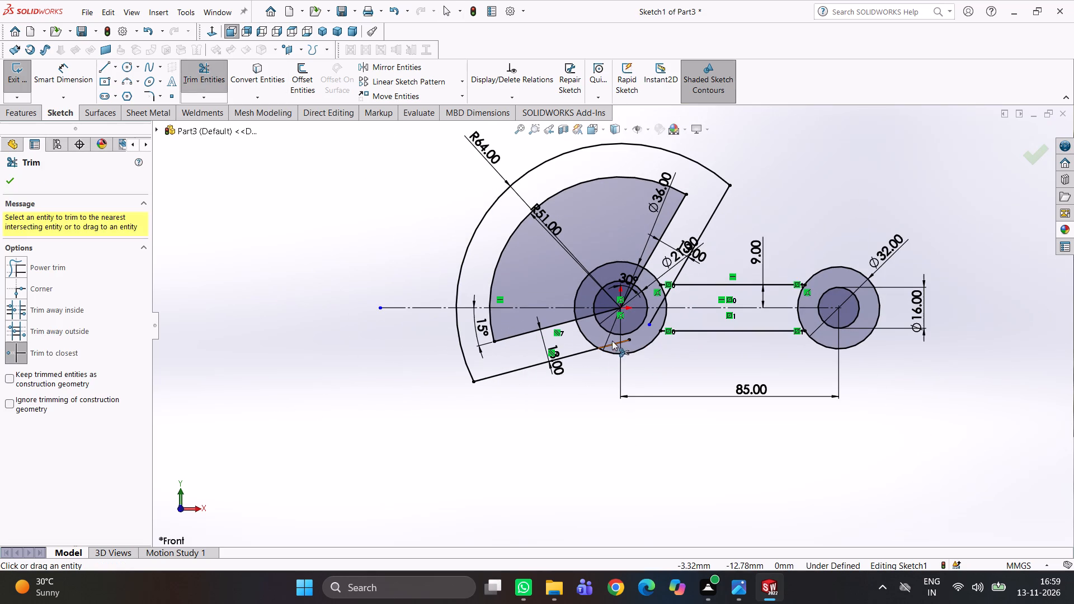
scroll(585, 322, down, 3)
click(591, 314)
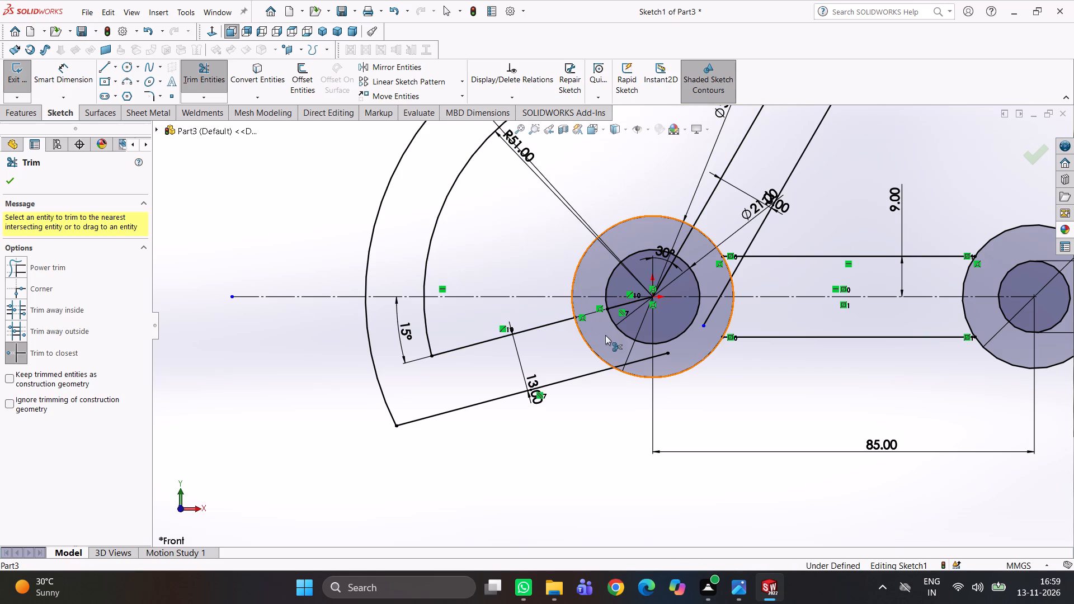
click(638, 363)
scroll(631, 309, down, 2)
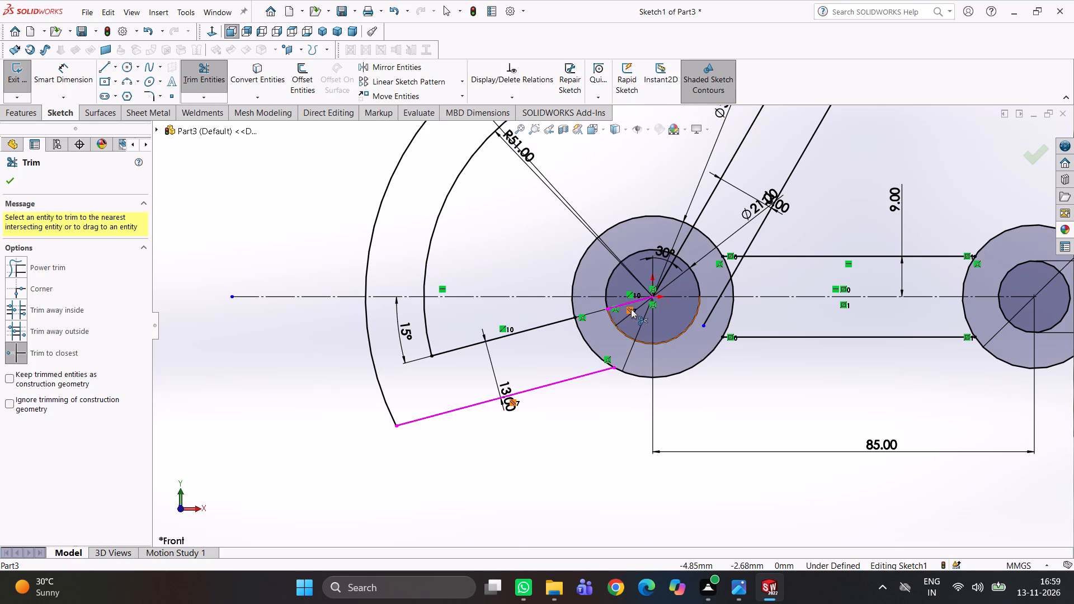
scroll(631, 309, down, 3)
click(604, 298)
Trim the portions of the 30° line and its parallel offset line that run inside the hub's outer circle.
scroll(644, 305, up, 4)
scroll(704, 252, down, 2)
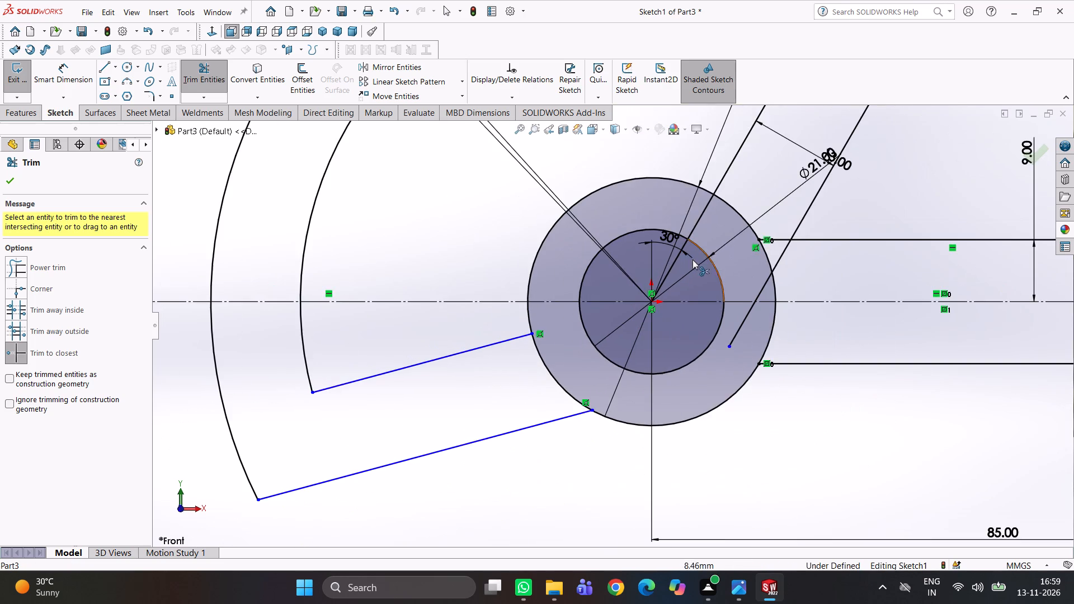
scroll(693, 259, down, 2)
click(623, 284)
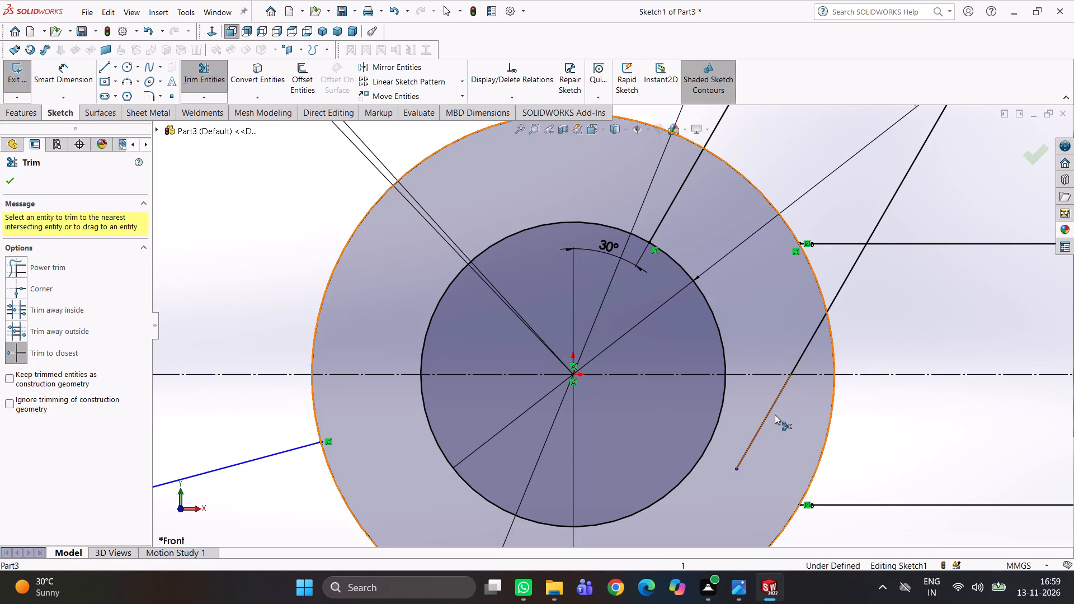
click(766, 411)
click(802, 357)
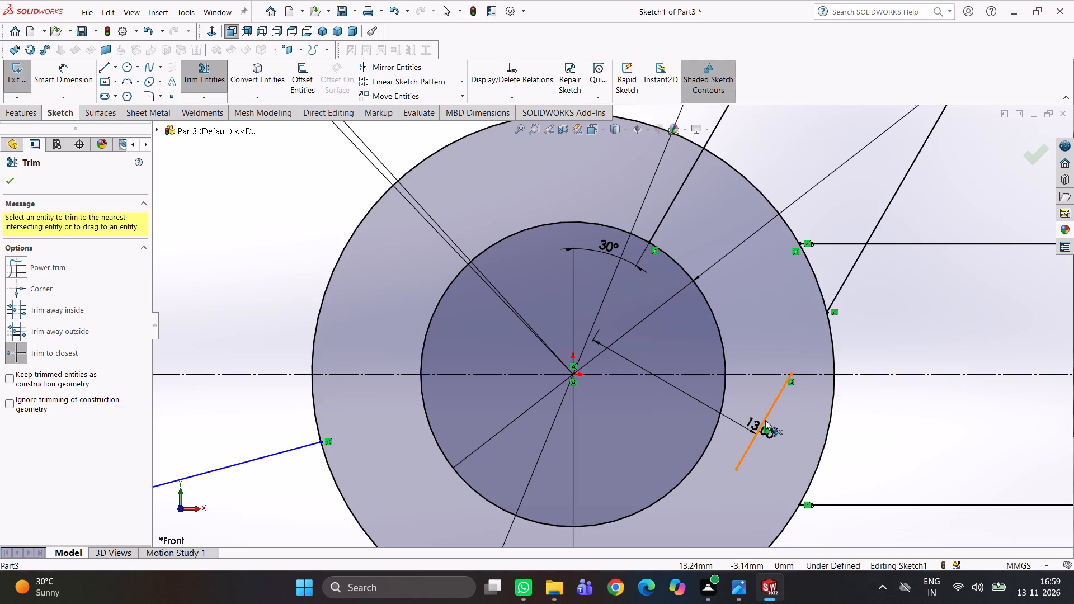
click(765, 420)
scroll(720, 310, up, 3)
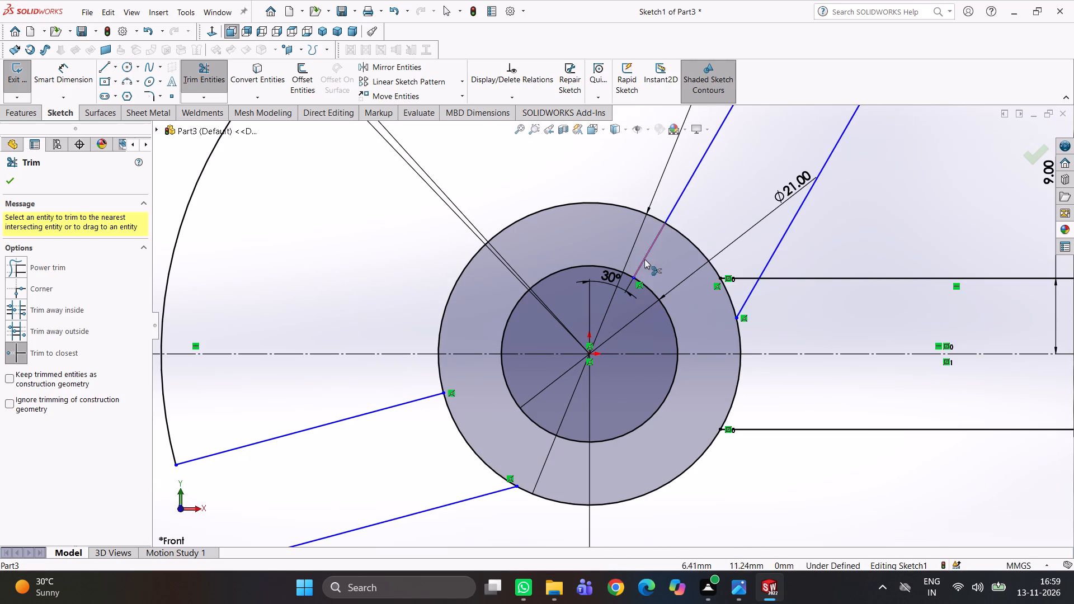
click(645, 258)
Trim the short stubs beside the hub so the arm's upper edge and the offset 30° line meet at a corner.
scroll(709, 318, up, 2)
scroll(706, 309, down, 2)
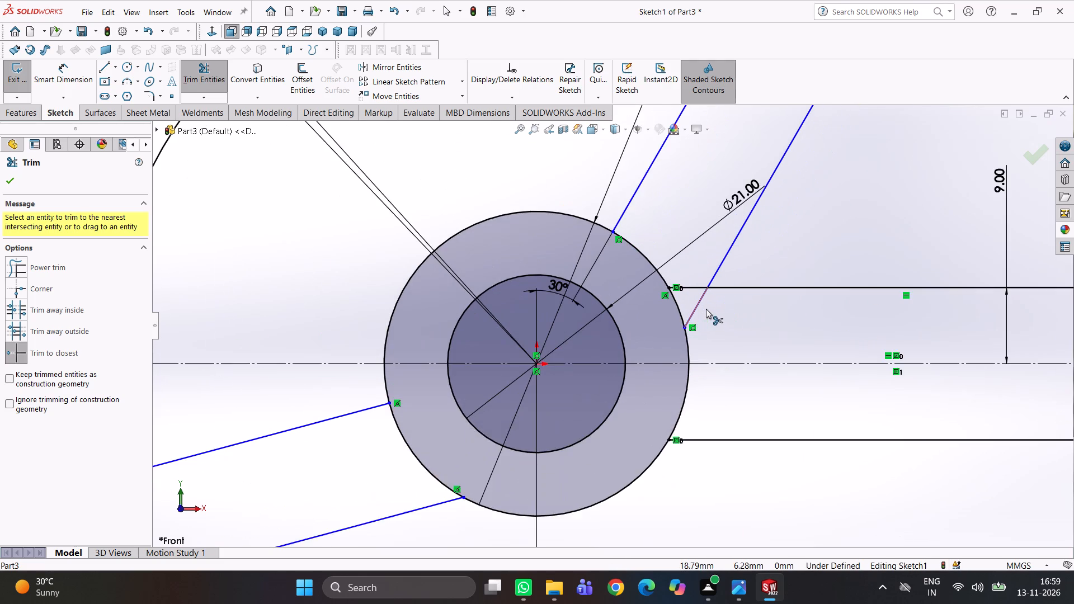
scroll(706, 309, down, 1)
click(680, 286)
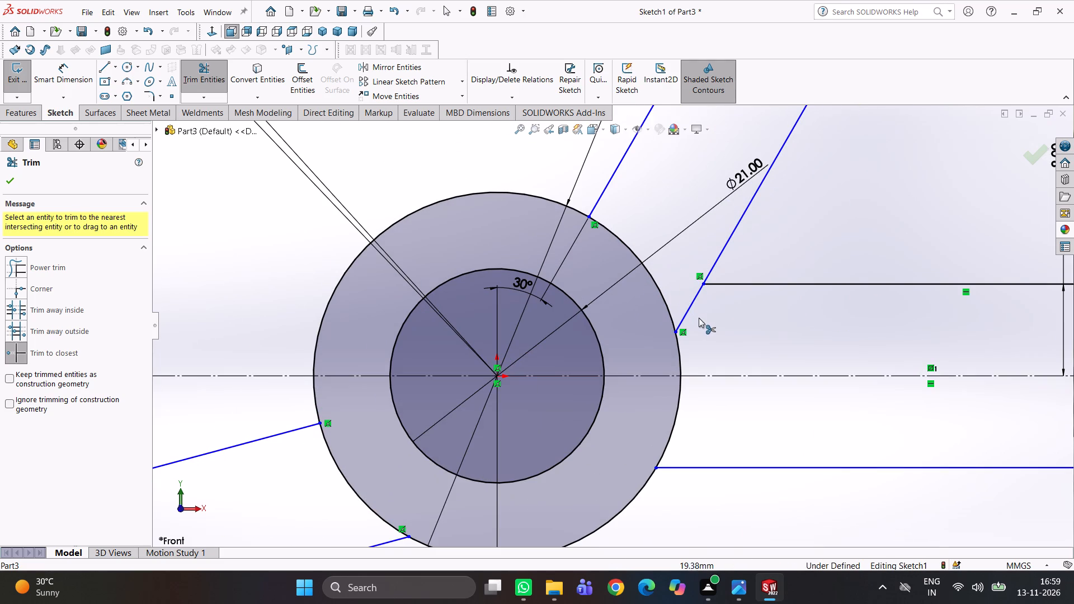
click(688, 310)
Trim the Ø36 hub circle between the 15° lines and across the 30° and arm junctions, and the Ø32 eye circle between the arm edges.
scroll(733, 339, up, 3)
scroll(654, 350, up, 1)
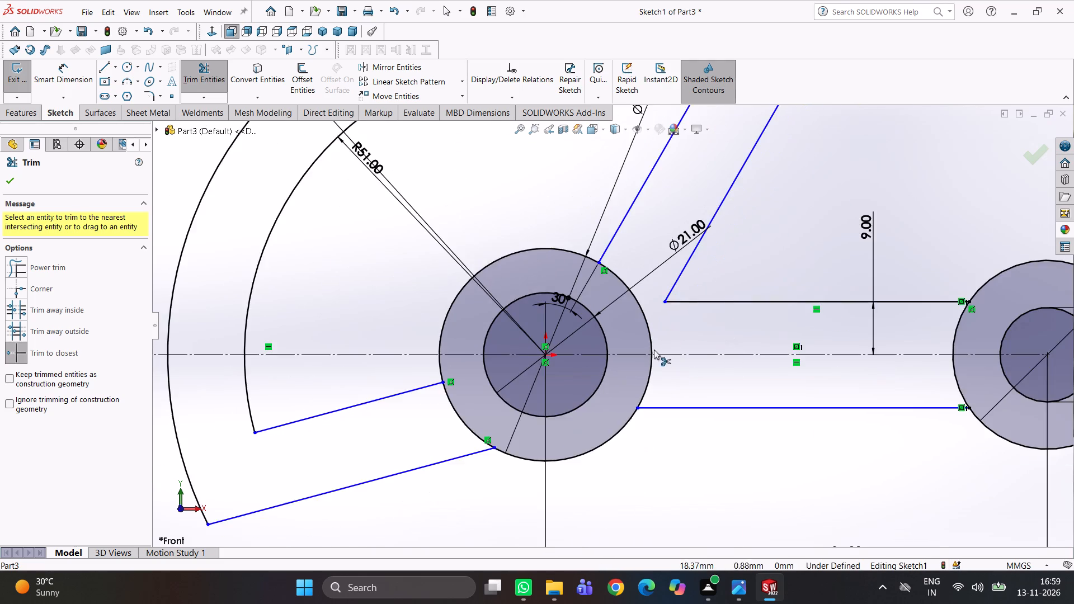
scroll(654, 350, up, 2)
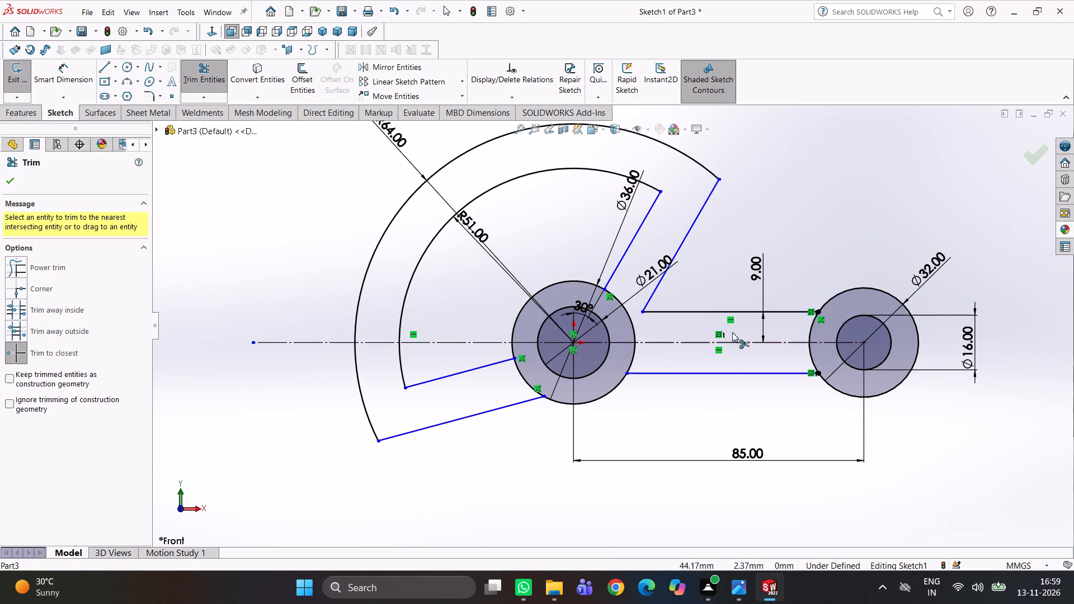
click(524, 376)
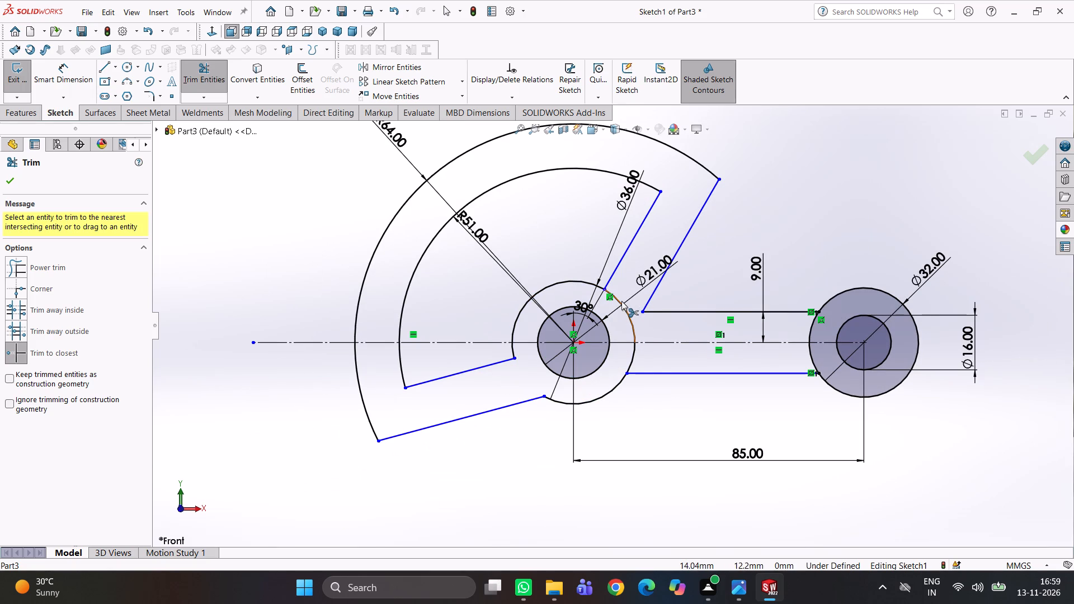
click(621, 301)
click(635, 357)
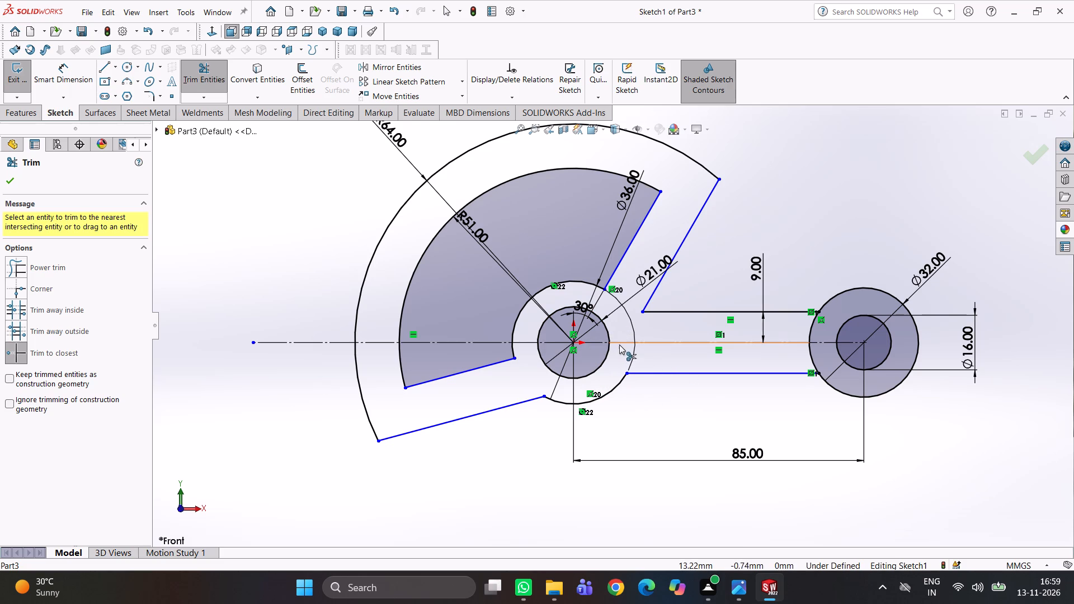
click(812, 357)
click(813, 327)
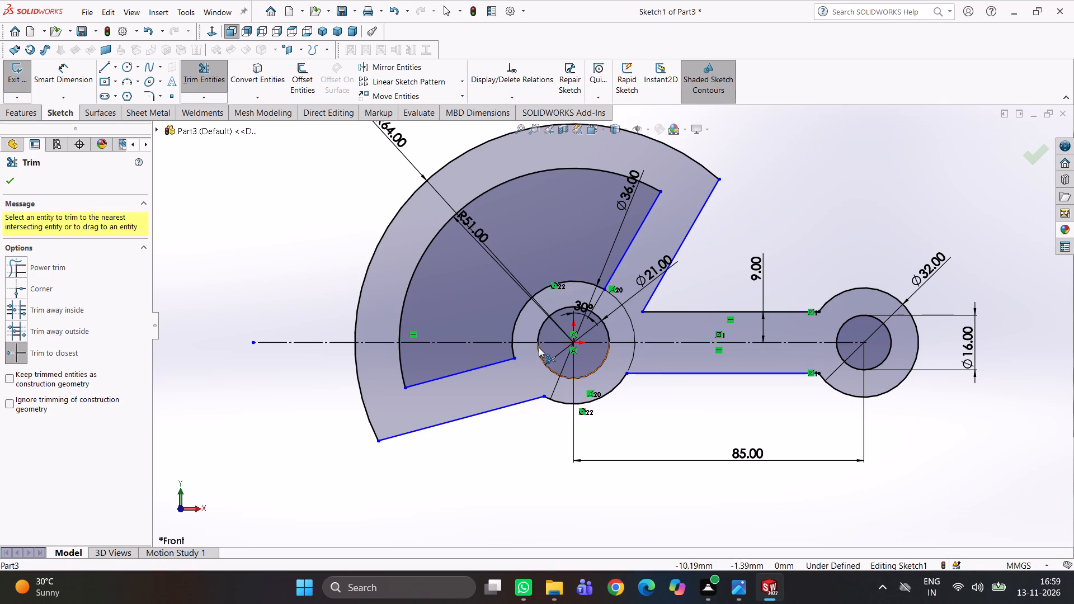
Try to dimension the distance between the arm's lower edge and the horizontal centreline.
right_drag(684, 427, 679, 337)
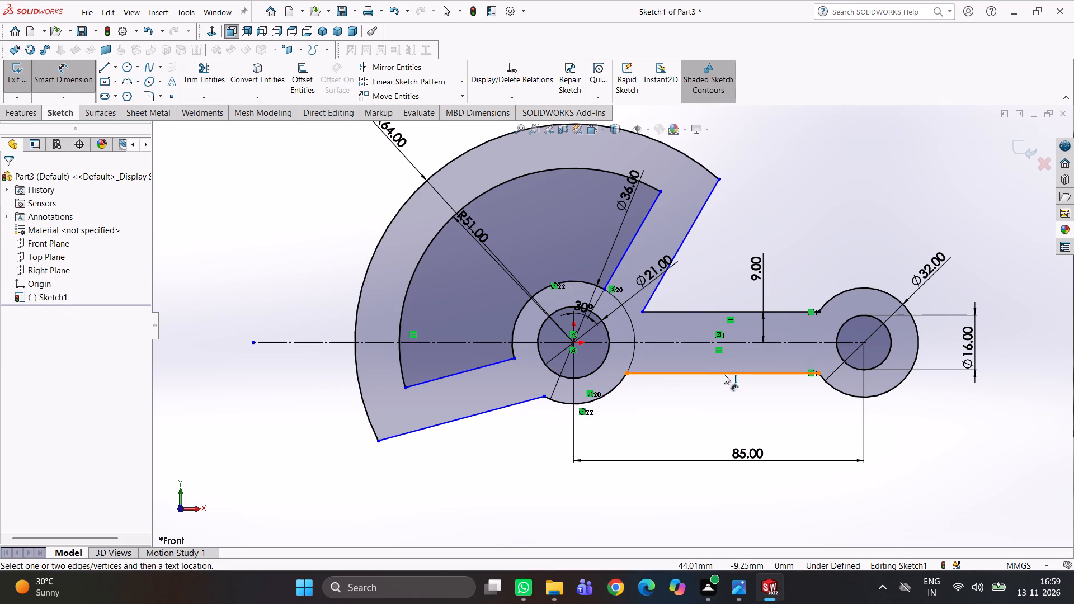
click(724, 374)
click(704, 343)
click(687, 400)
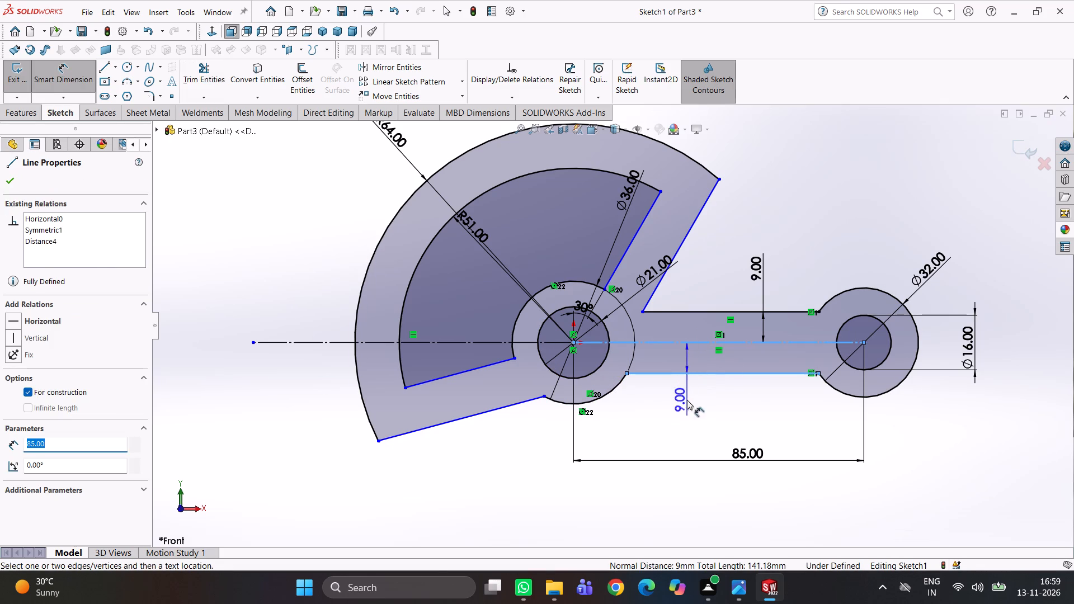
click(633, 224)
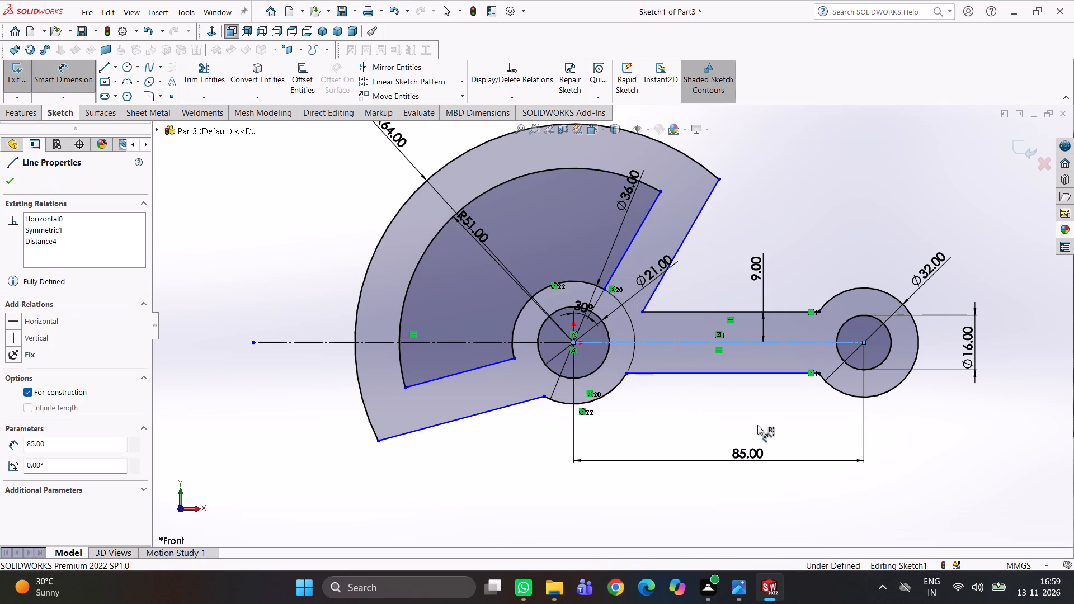
Dimension the spacing between the two parallel 30° lines as 13 mm.
click(679, 254)
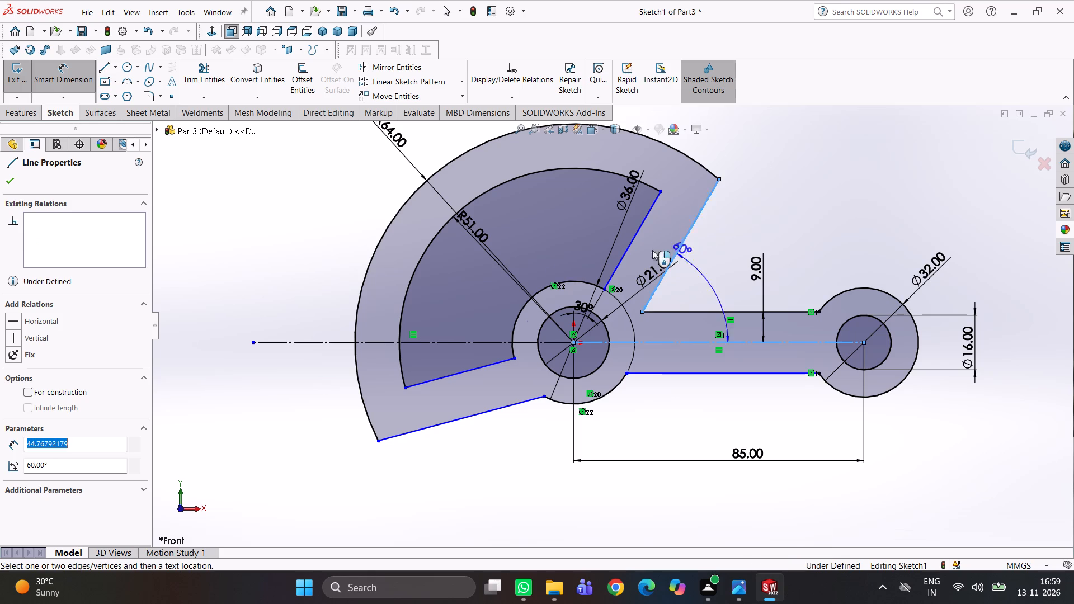
click(635, 234)
click(674, 232)
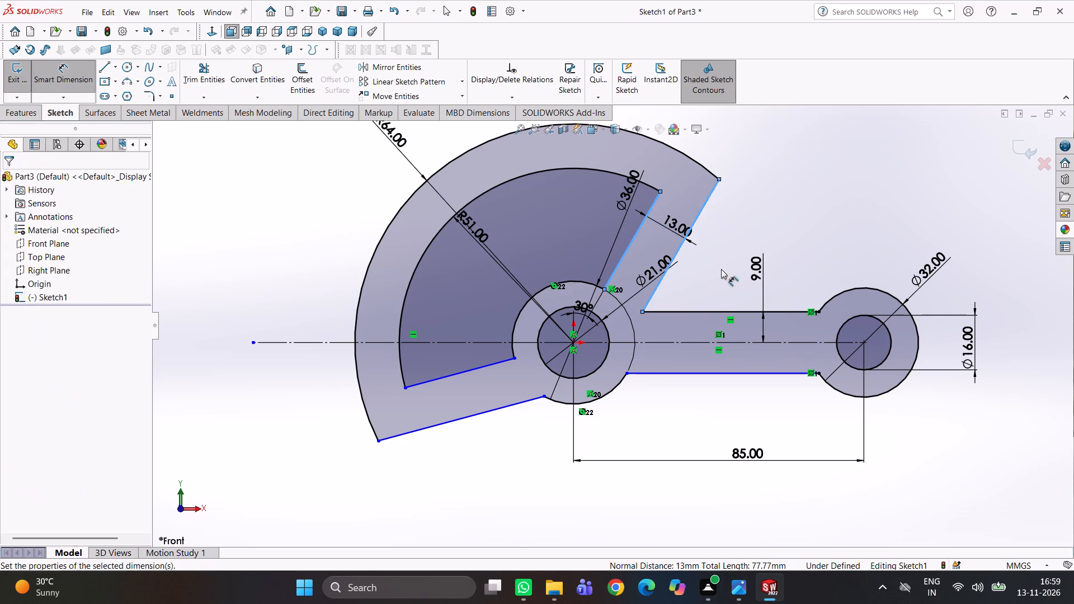
Accept the 13 mm spacing dimension between the two parallel 30° lines.
click(630, 215)
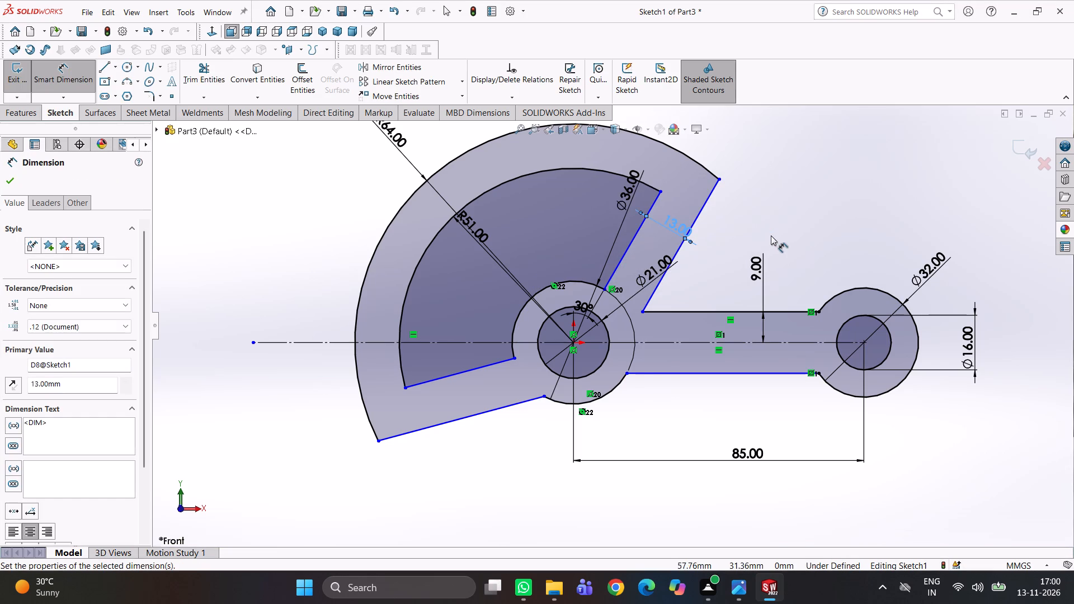
click(771, 235)
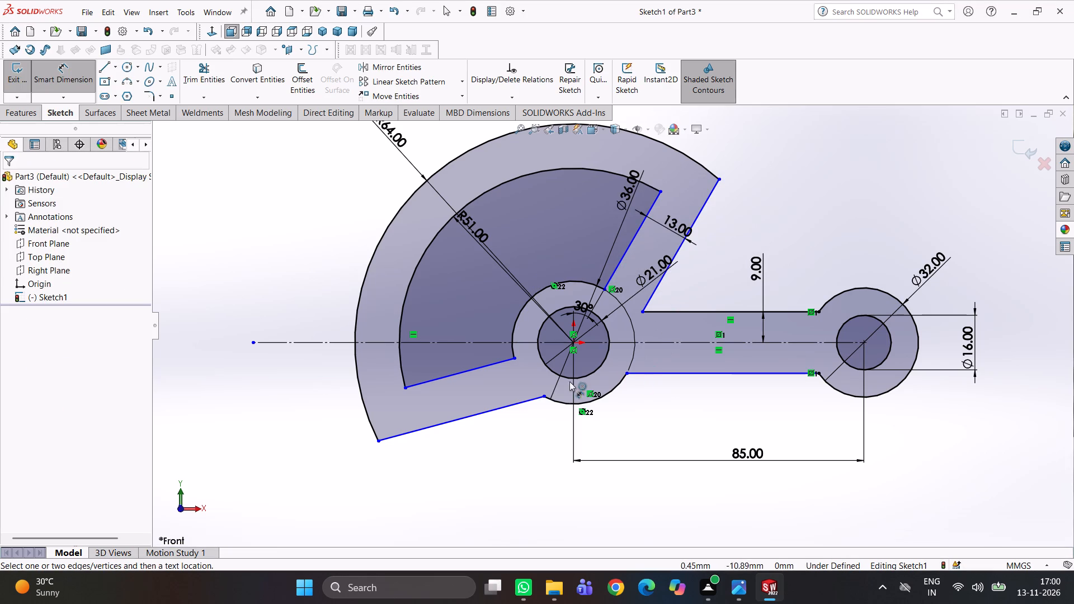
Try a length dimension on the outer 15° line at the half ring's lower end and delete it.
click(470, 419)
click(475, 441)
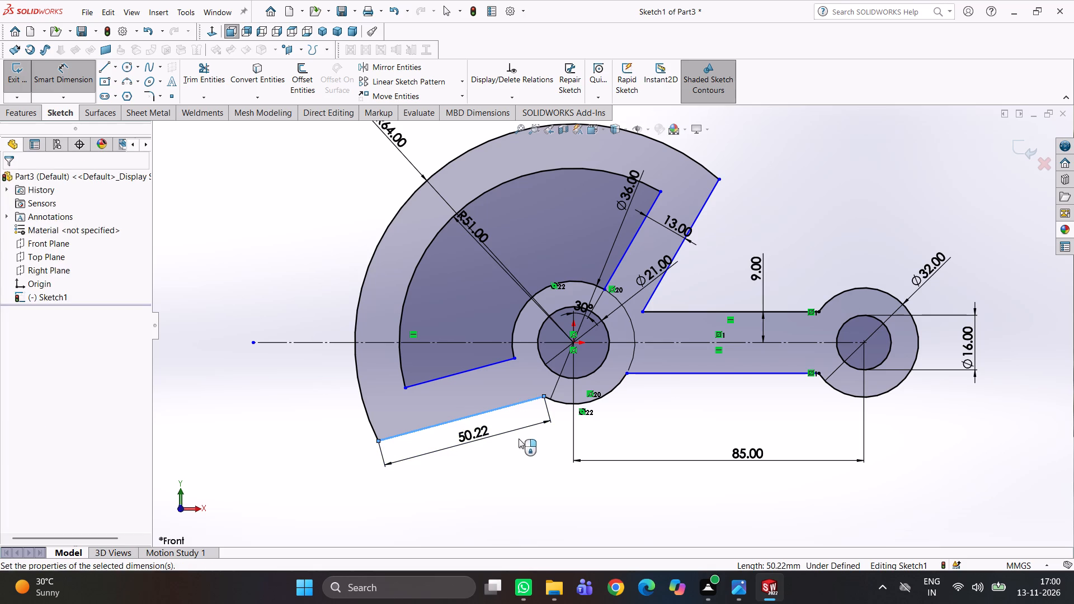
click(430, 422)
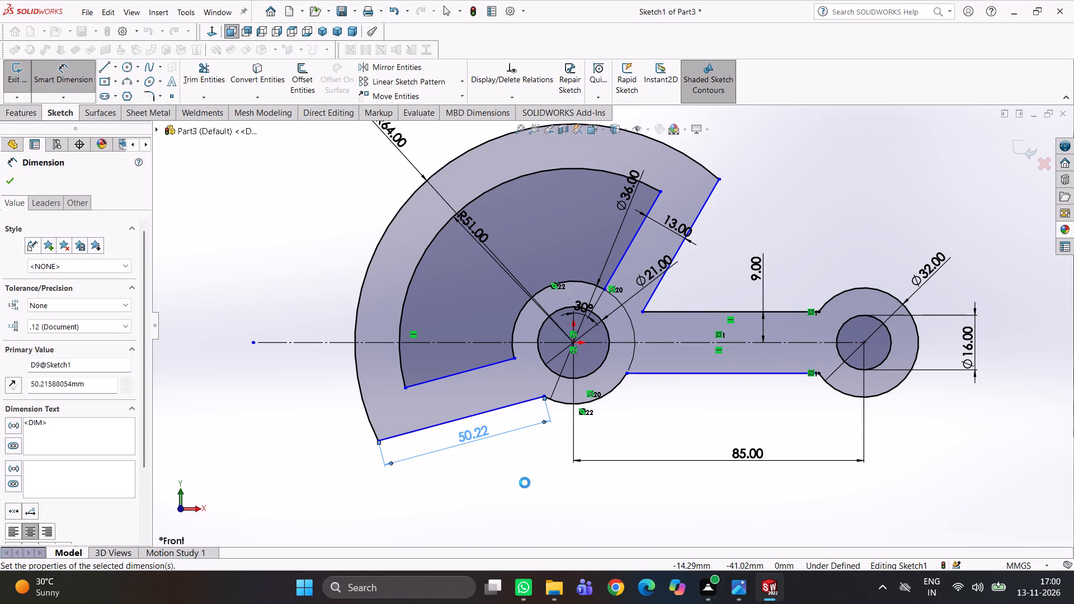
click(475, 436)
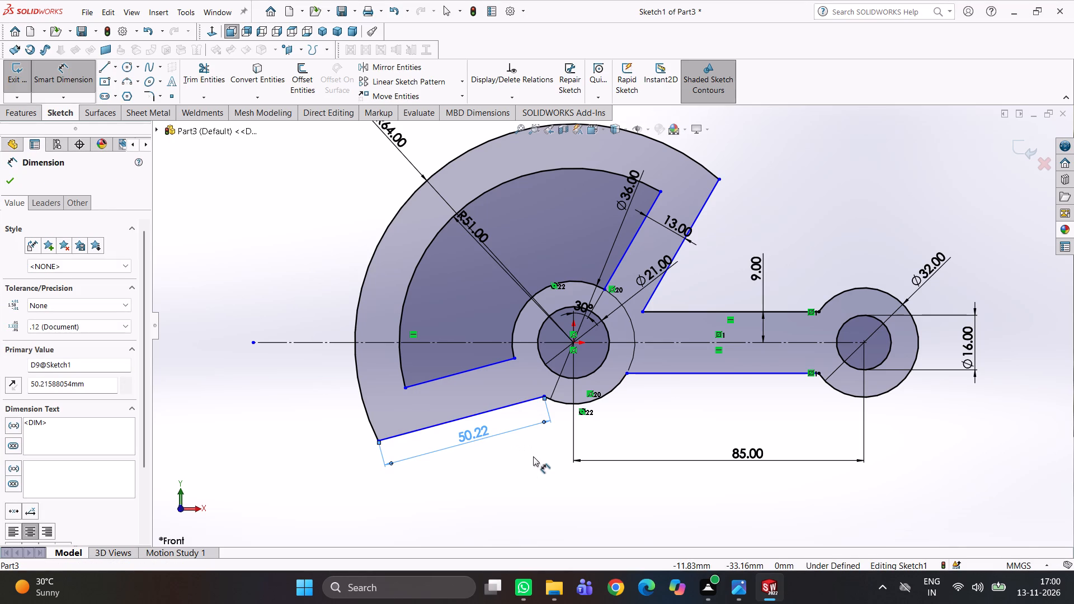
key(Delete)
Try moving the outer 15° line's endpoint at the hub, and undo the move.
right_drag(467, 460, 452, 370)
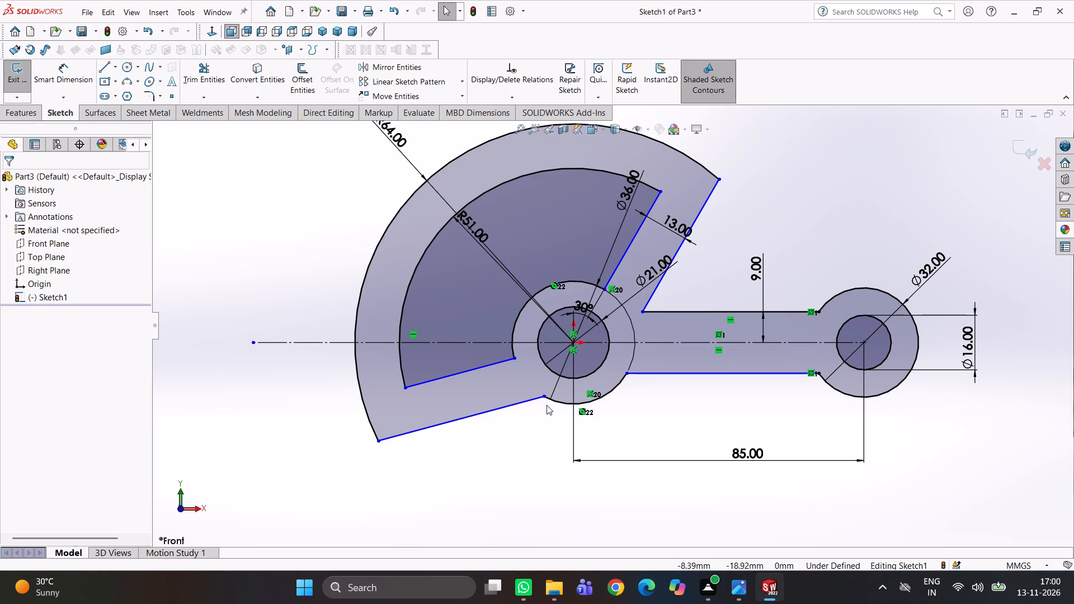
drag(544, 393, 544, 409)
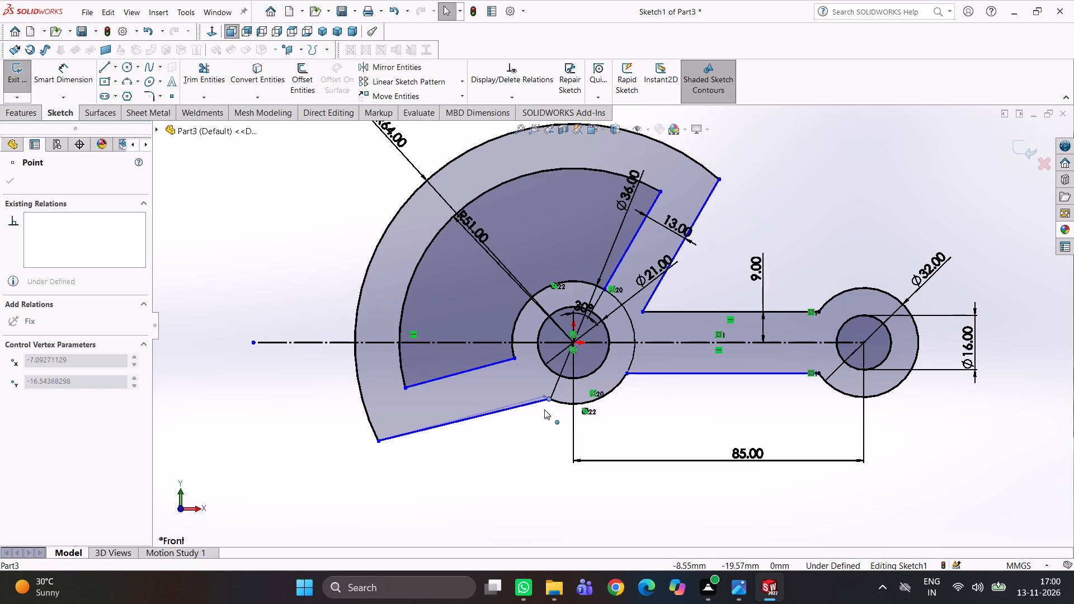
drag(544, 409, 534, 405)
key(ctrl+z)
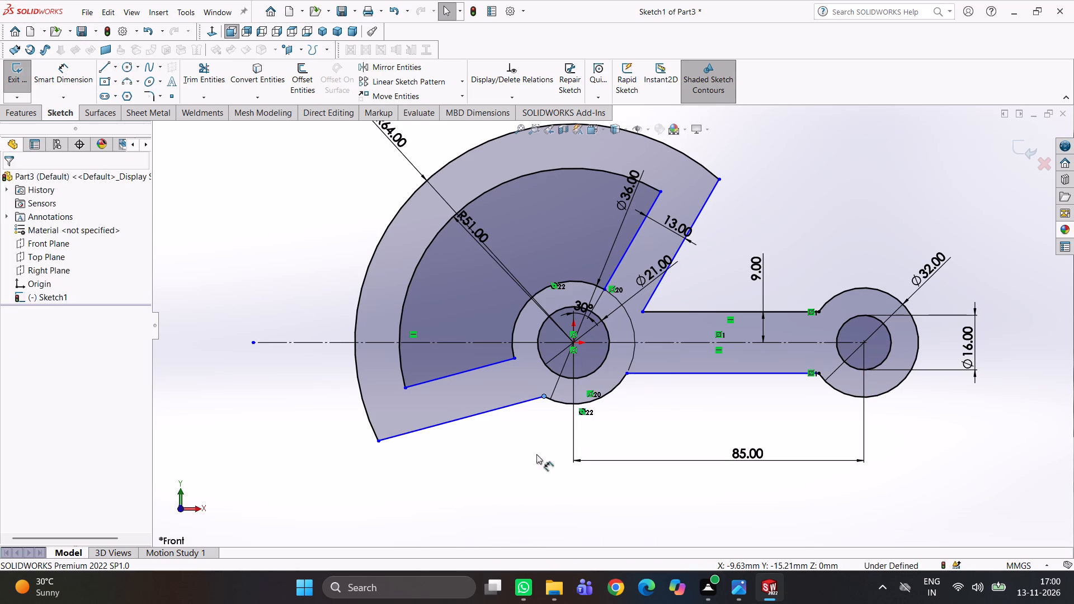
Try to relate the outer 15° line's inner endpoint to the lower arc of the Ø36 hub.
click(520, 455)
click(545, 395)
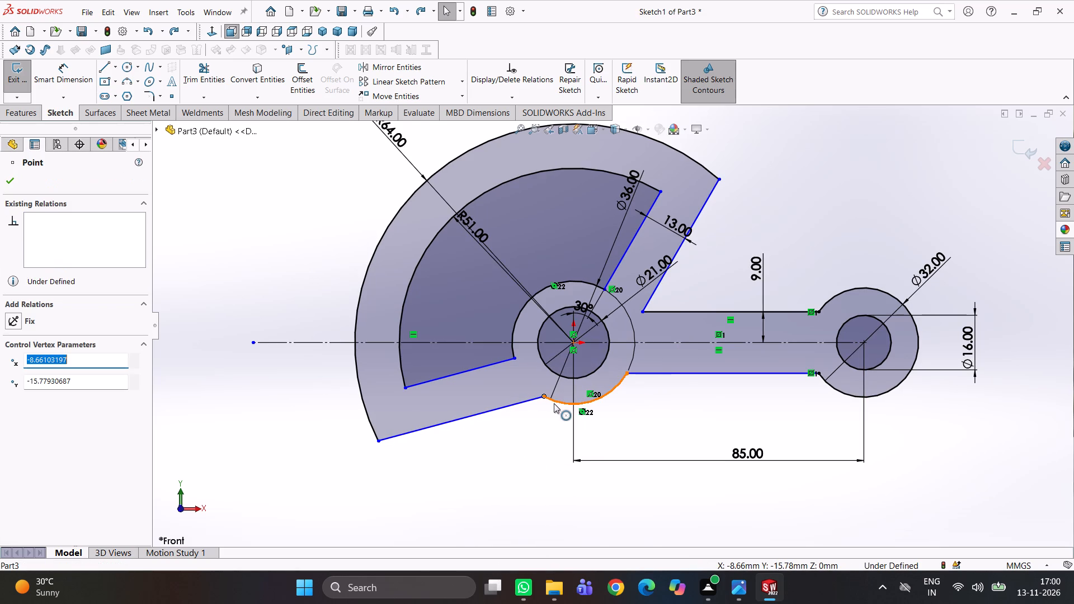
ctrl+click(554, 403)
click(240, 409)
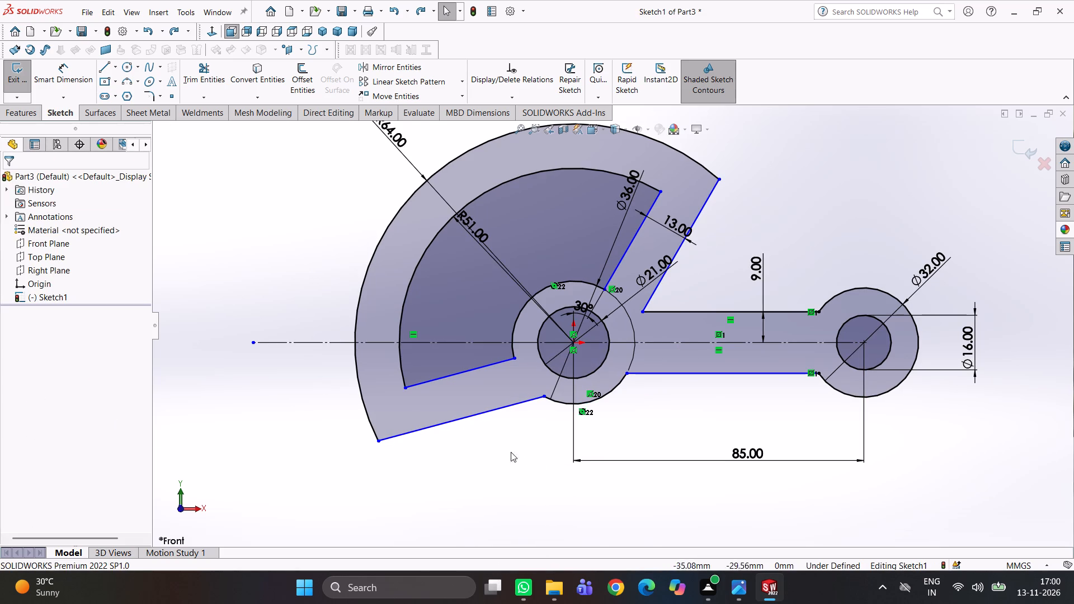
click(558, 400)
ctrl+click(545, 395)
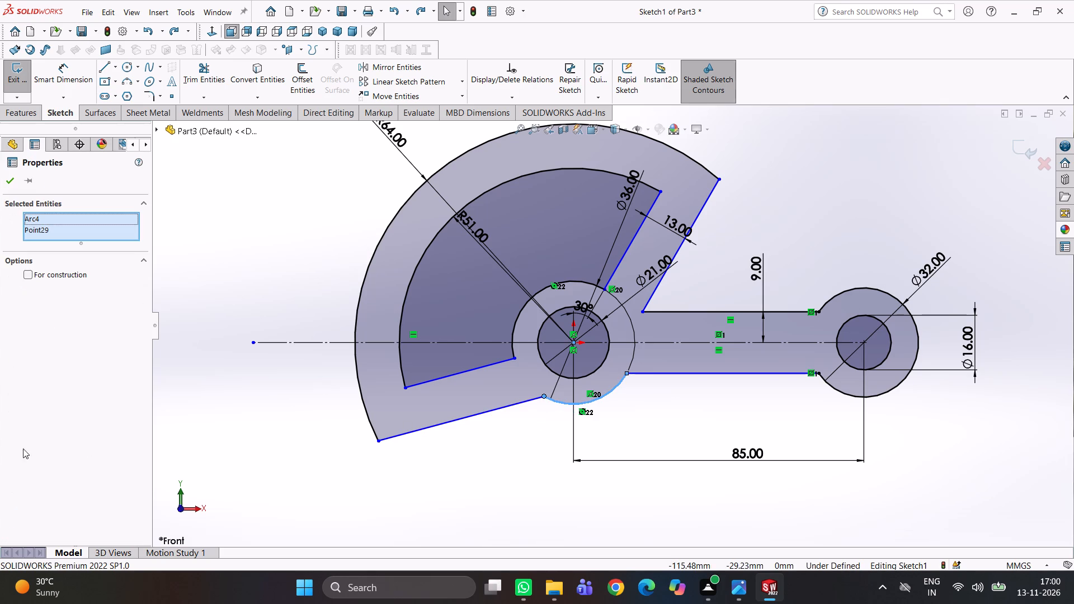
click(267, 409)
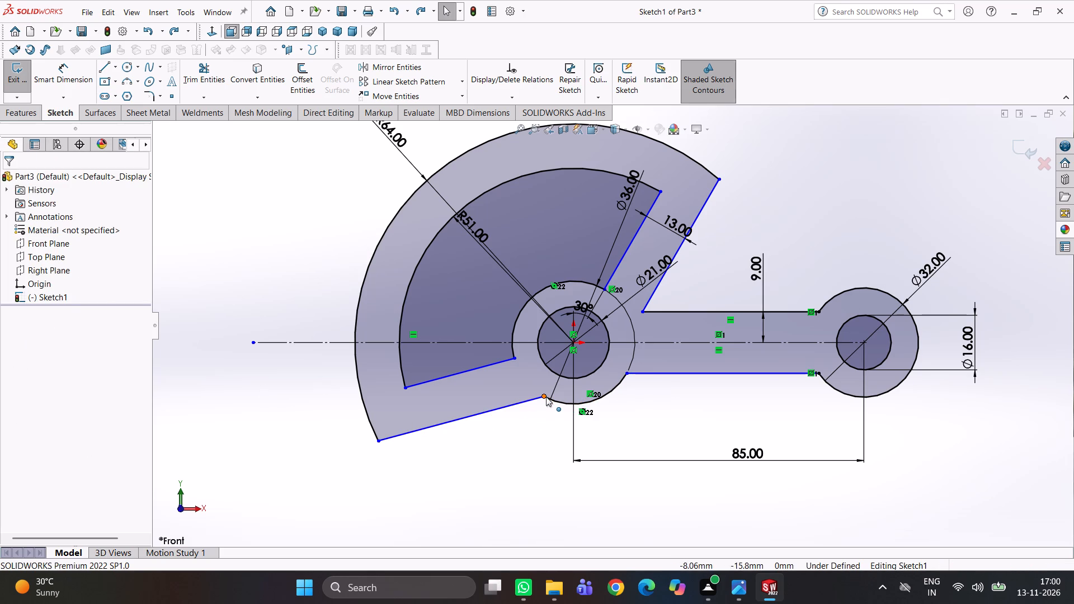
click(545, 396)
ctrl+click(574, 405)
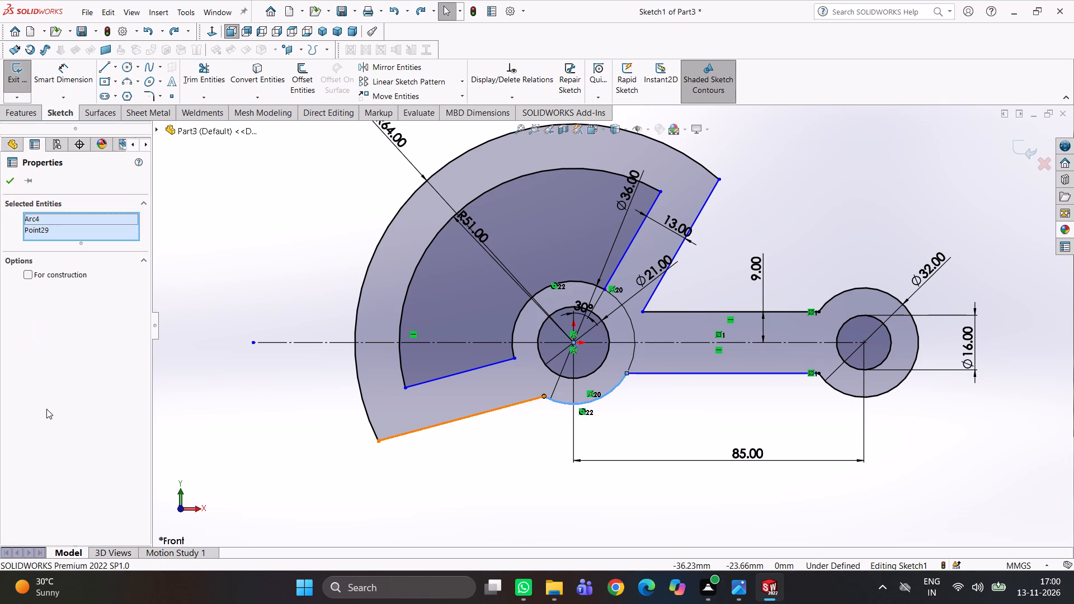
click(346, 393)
Dimension the spacing between the two parallel 15° lines at the half ring's lower end.
scroll(393, 466, up, 2)
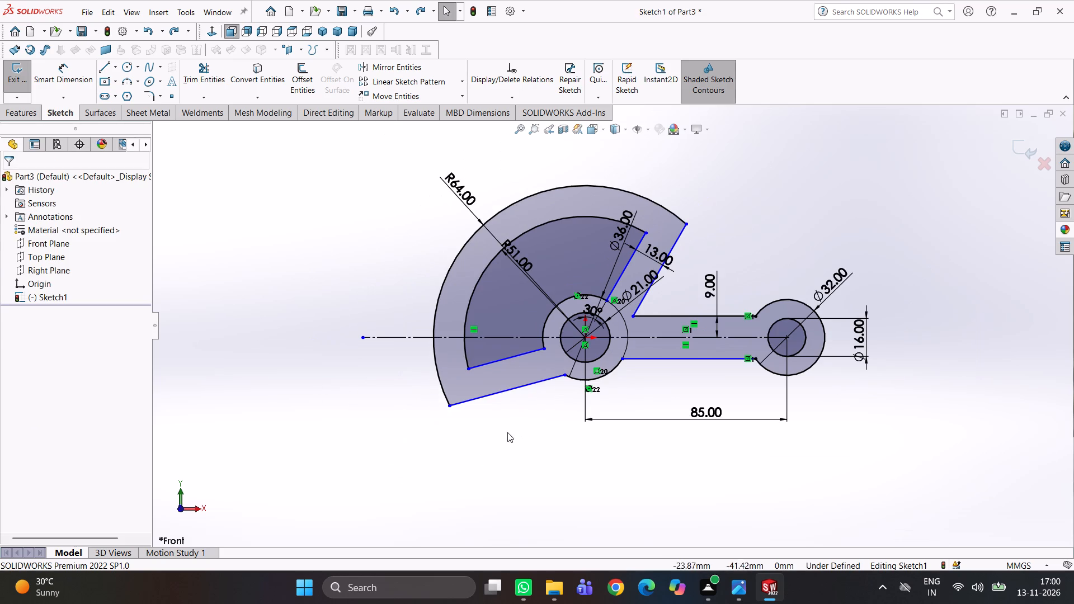
right_drag(539, 461, 514, 377)
click(511, 359)
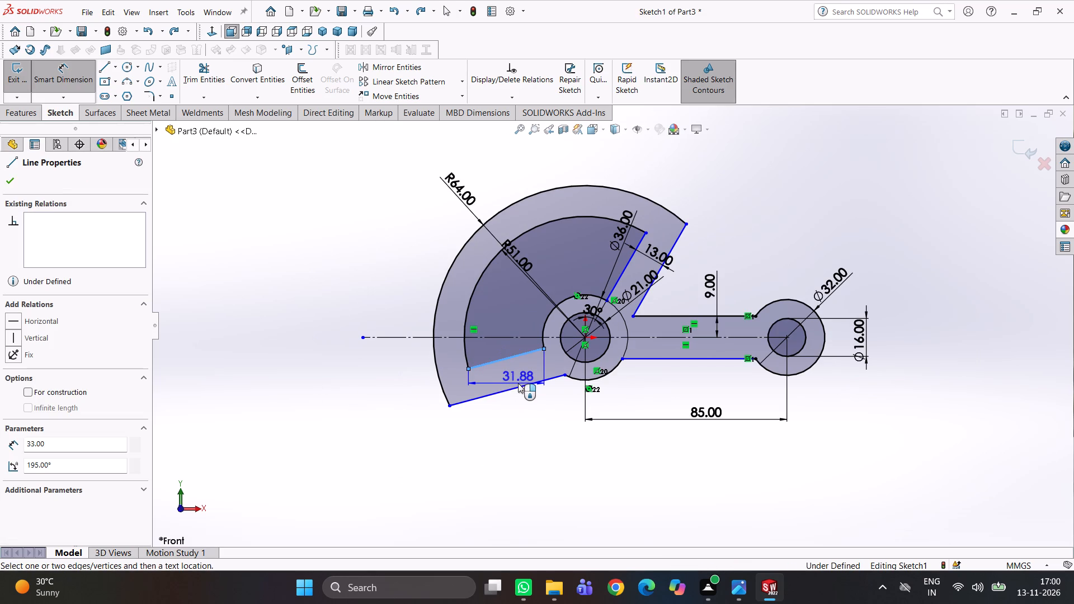
click(520, 388)
click(515, 372)
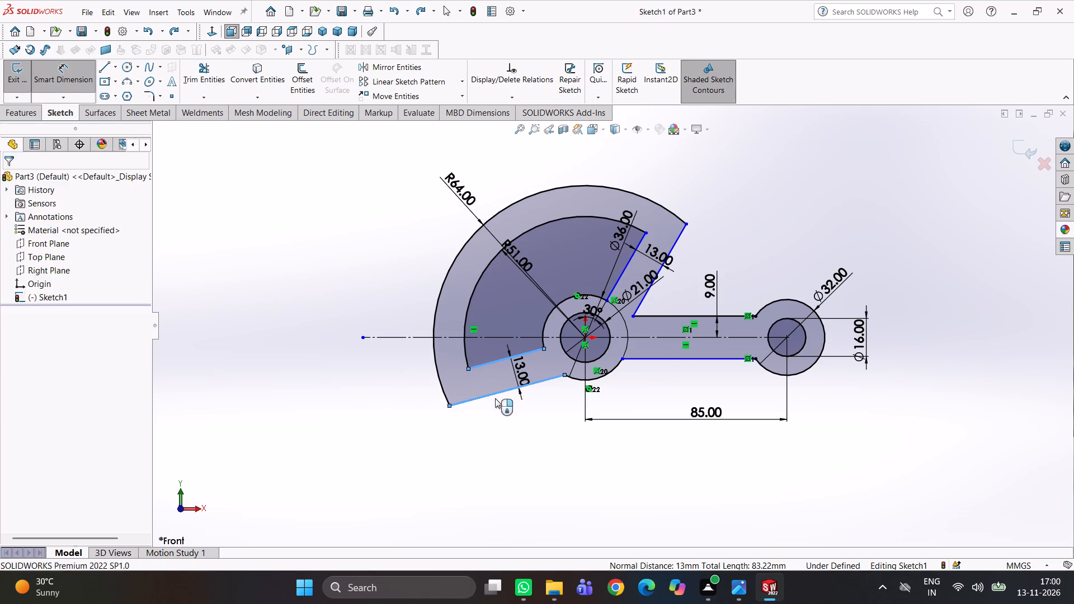
click(469, 355)
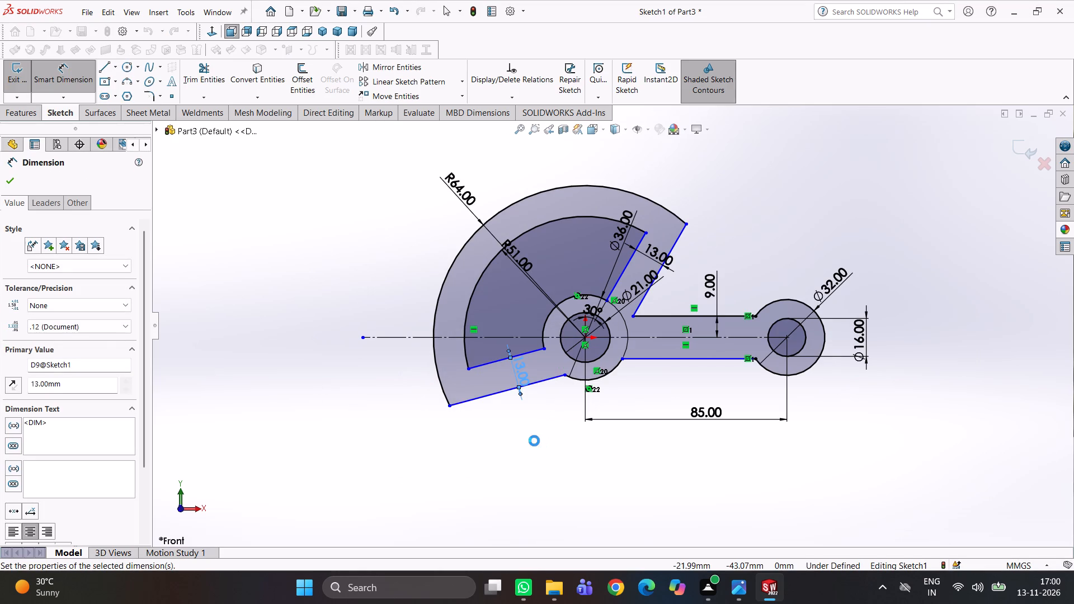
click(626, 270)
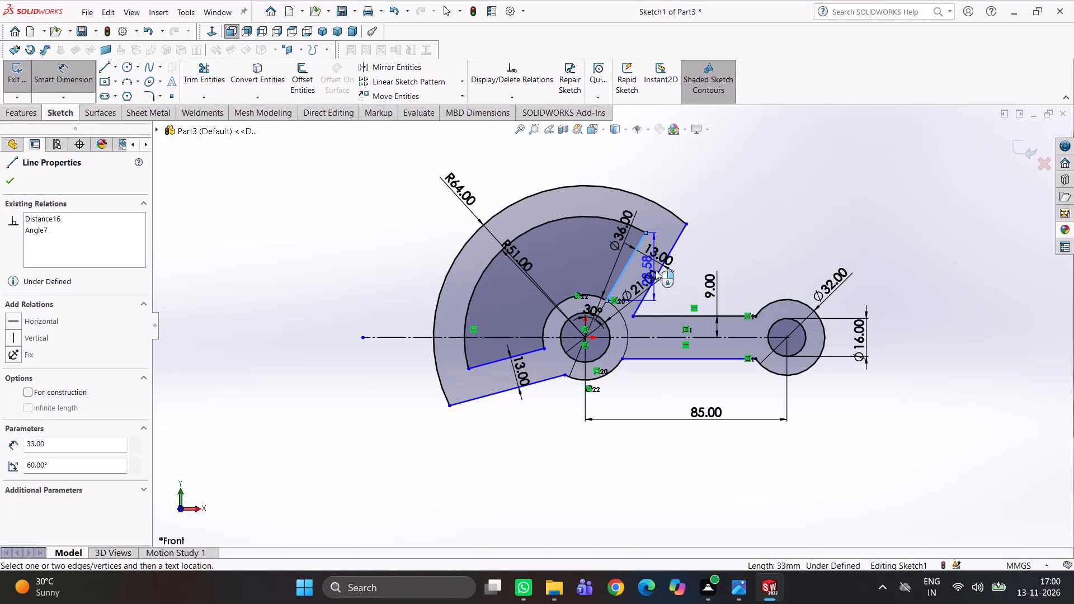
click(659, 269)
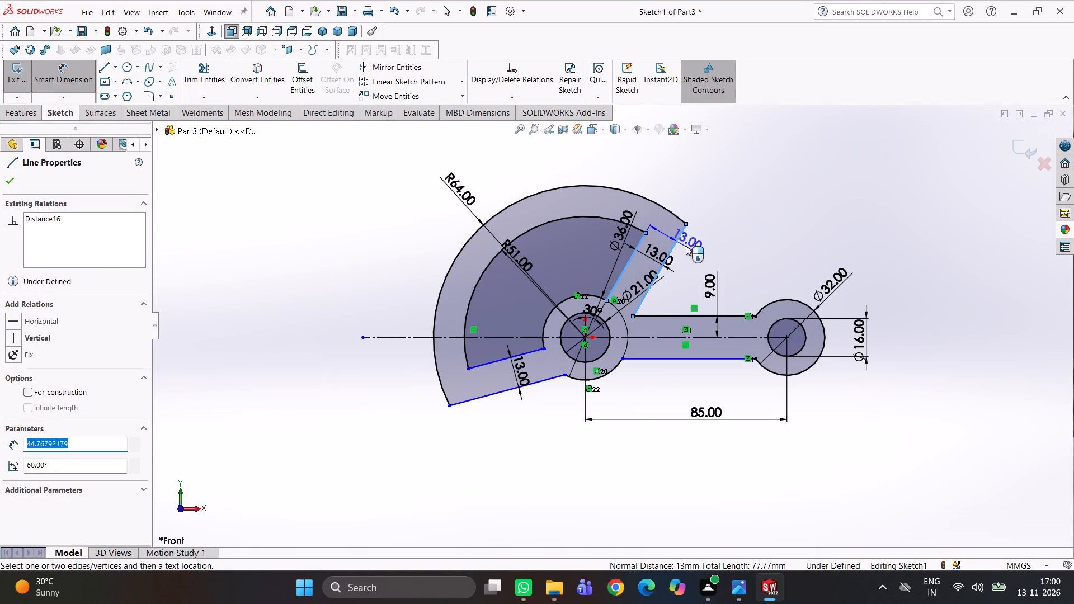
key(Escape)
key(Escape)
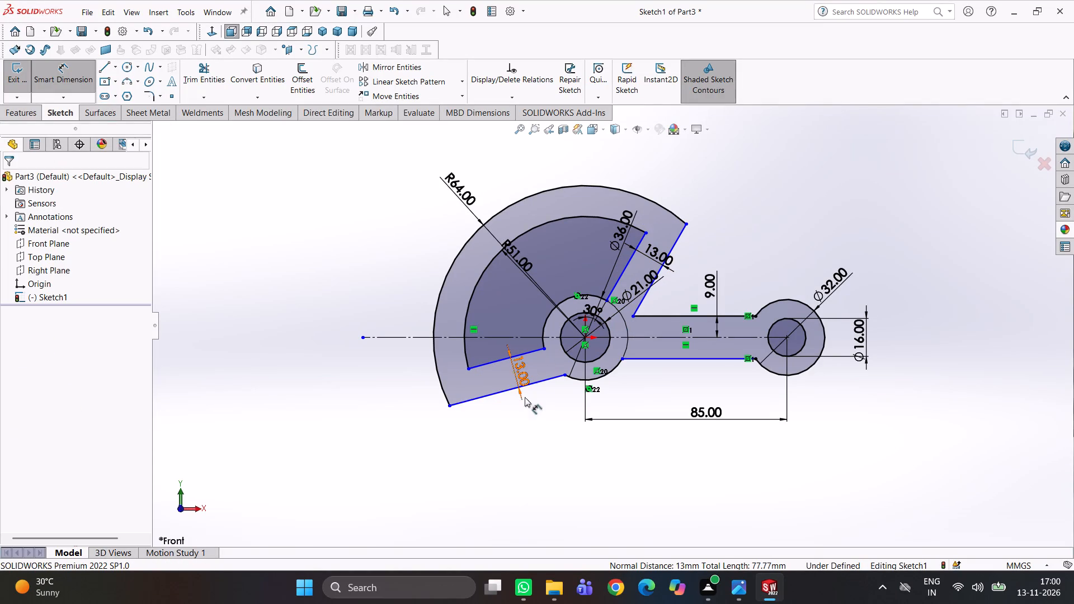
Dimension the horizontal distance from the hub centre to the lower end corner of the R64 arc.
click(447, 407)
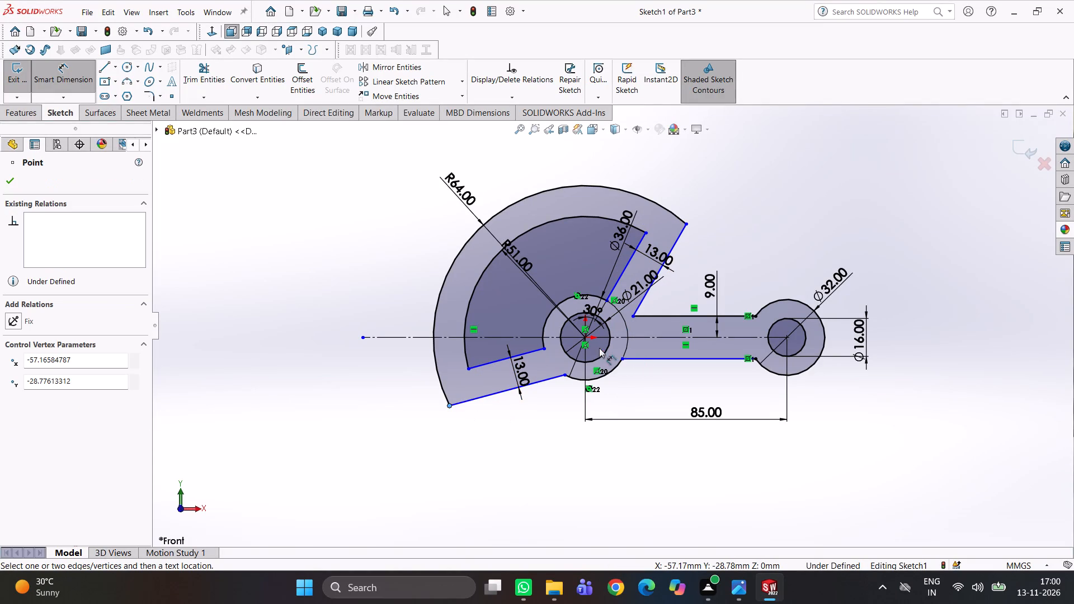
click(586, 338)
click(524, 436)
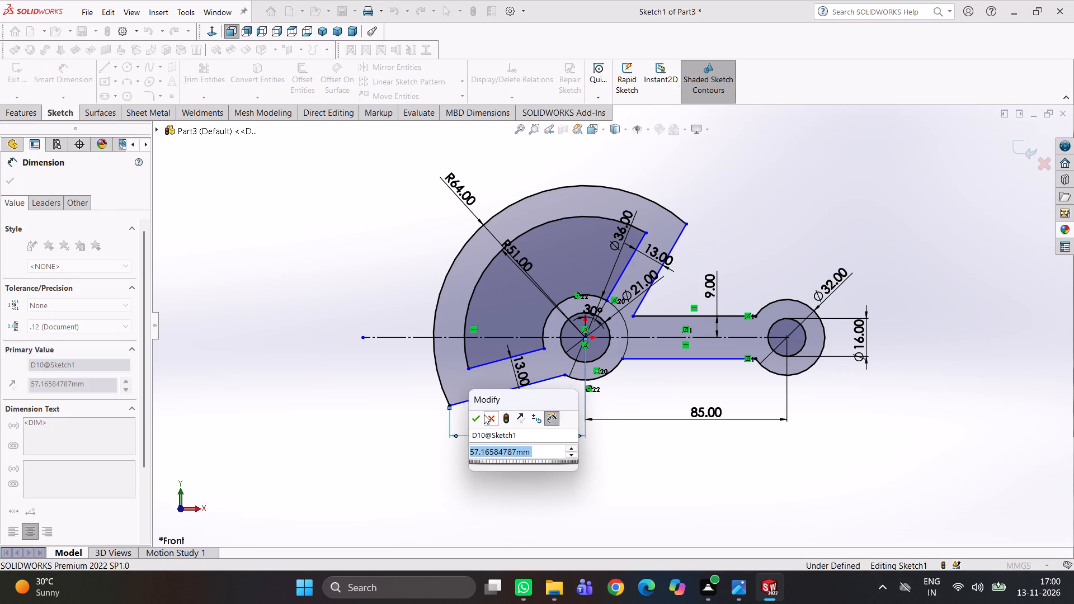
click(479, 417)
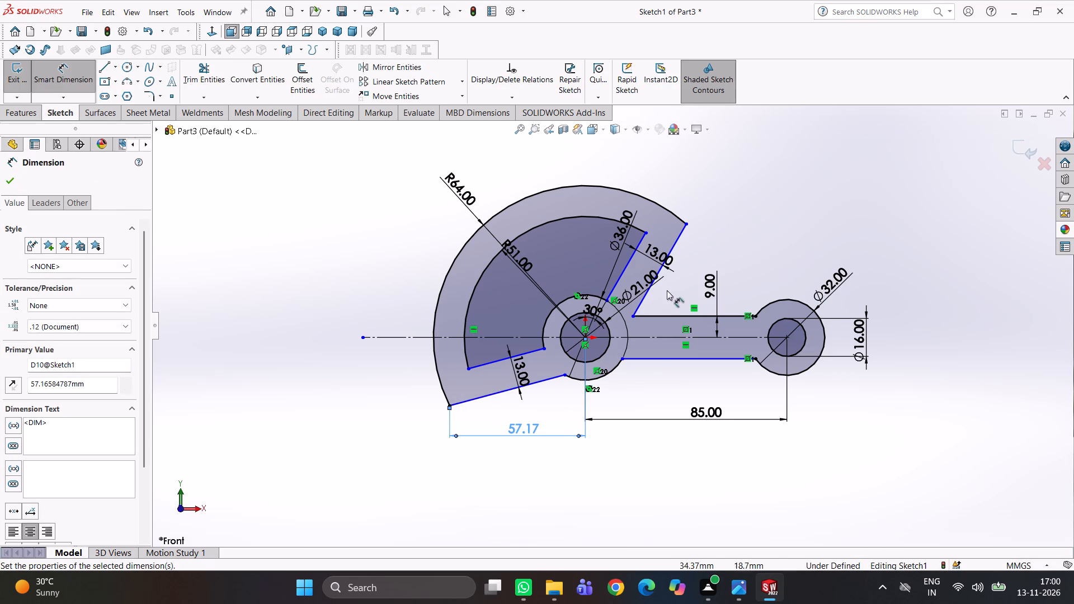
Dimension the horizontal distance from the hub centre to the upper end corner of the R64 arc.
click(687, 224)
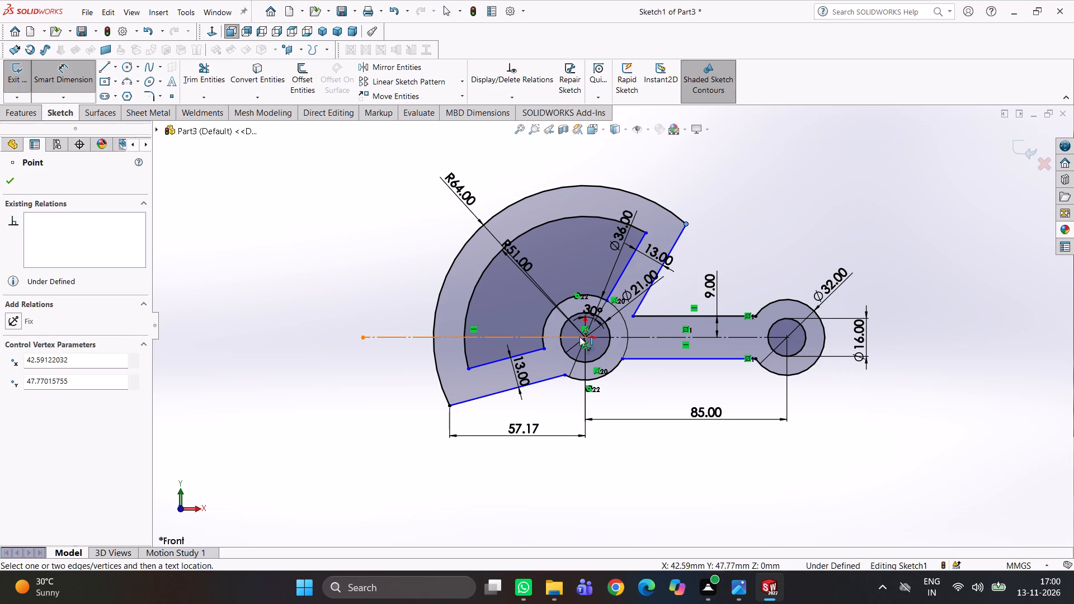
click(584, 338)
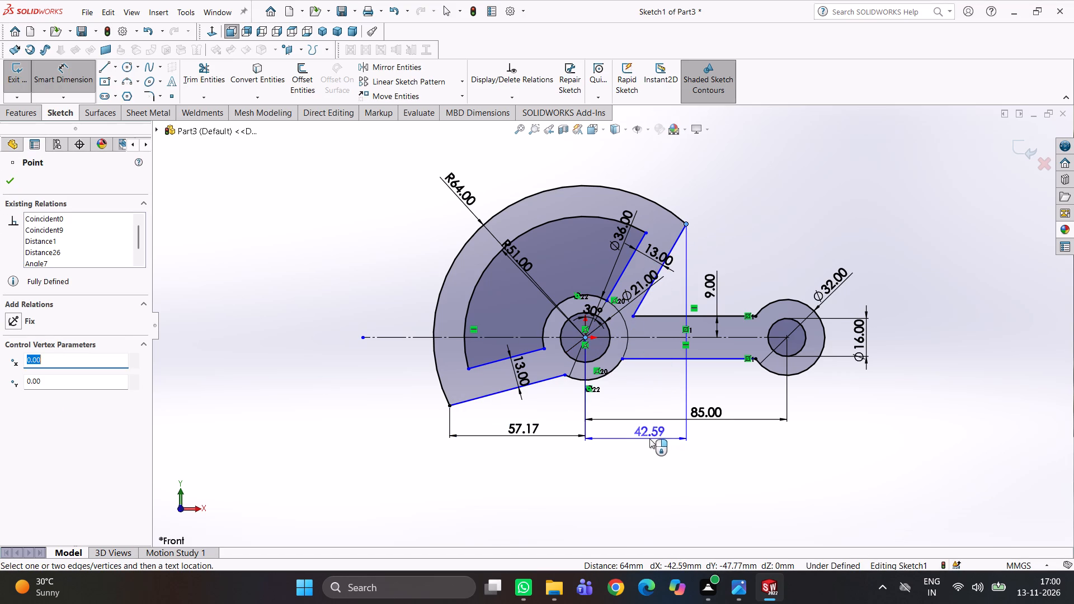
click(651, 437)
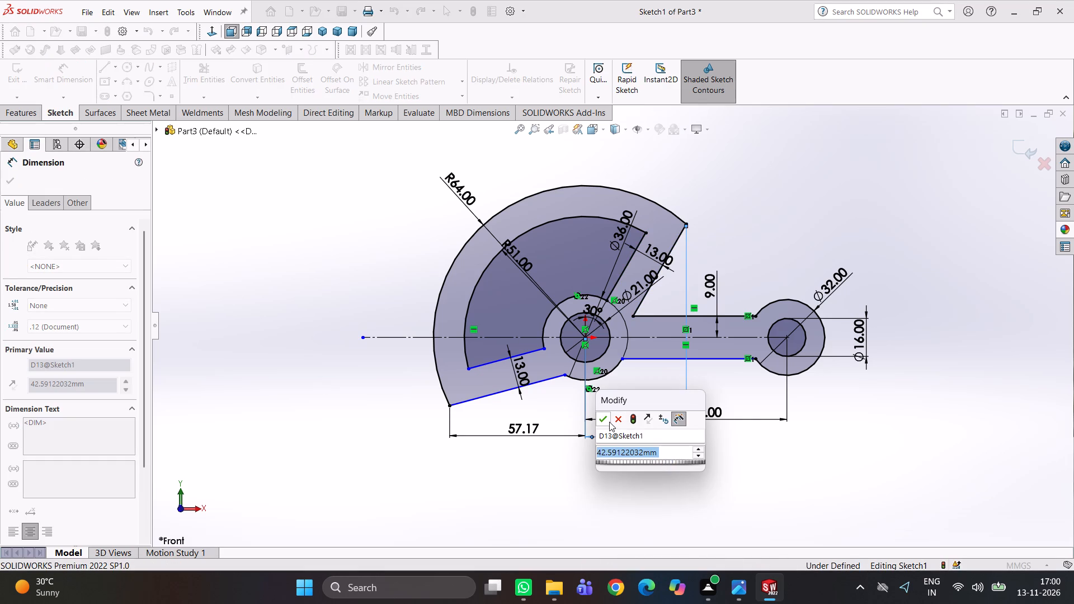
click(607, 420)
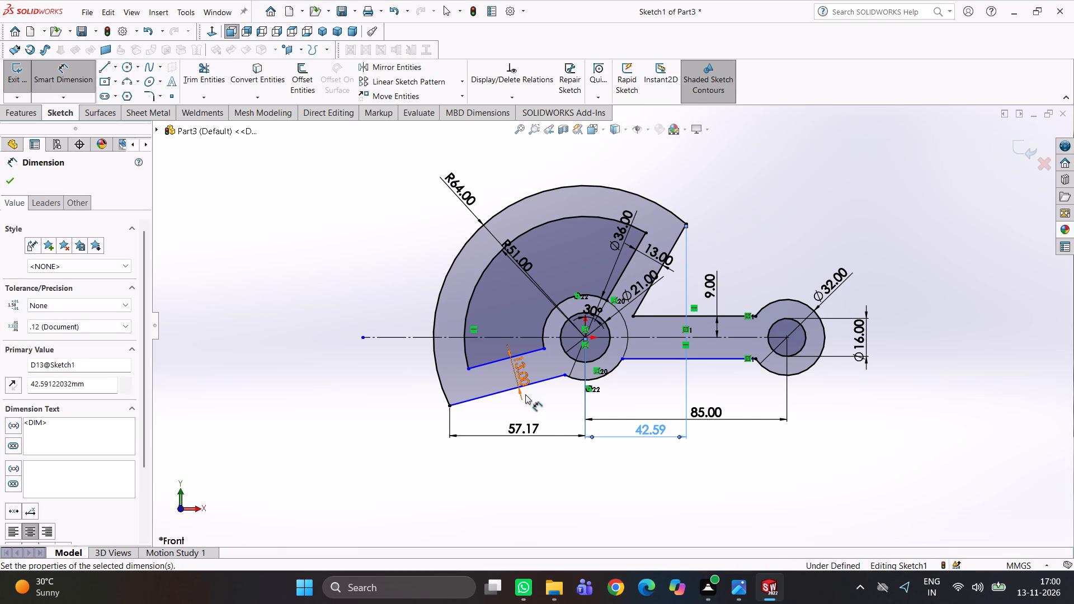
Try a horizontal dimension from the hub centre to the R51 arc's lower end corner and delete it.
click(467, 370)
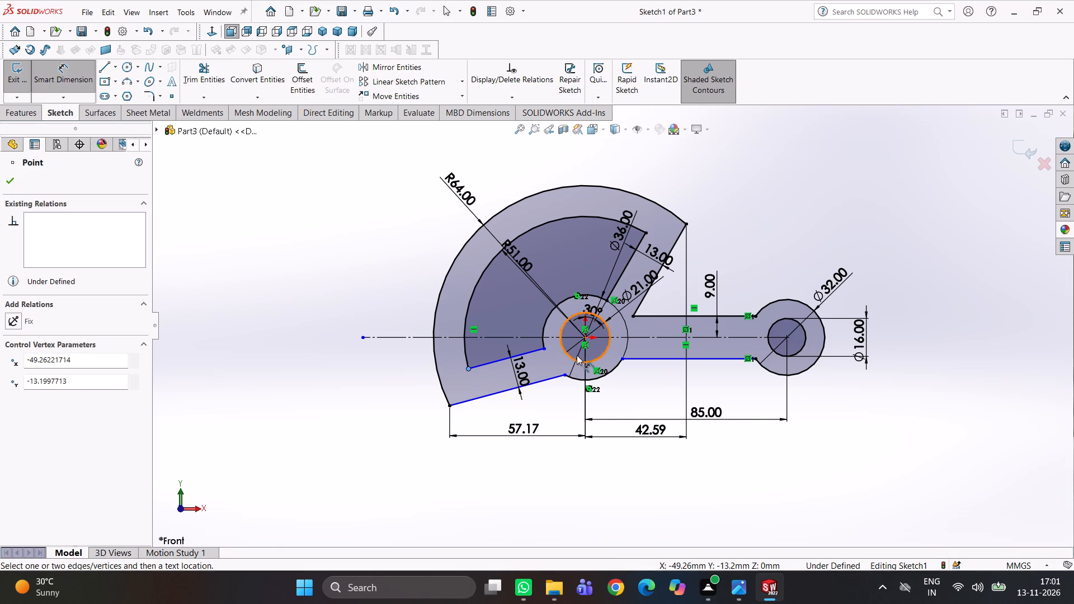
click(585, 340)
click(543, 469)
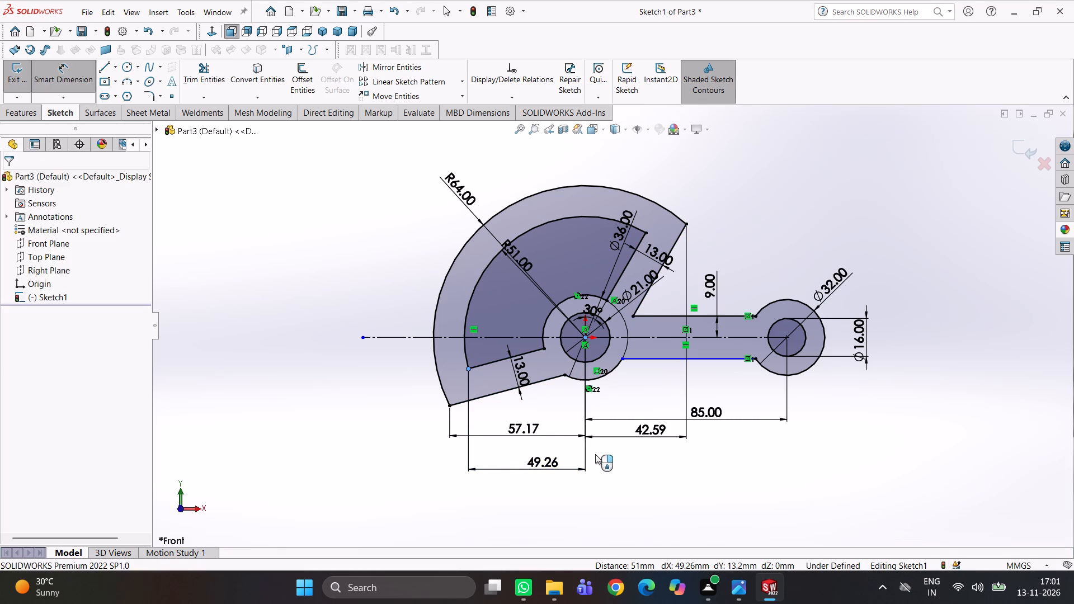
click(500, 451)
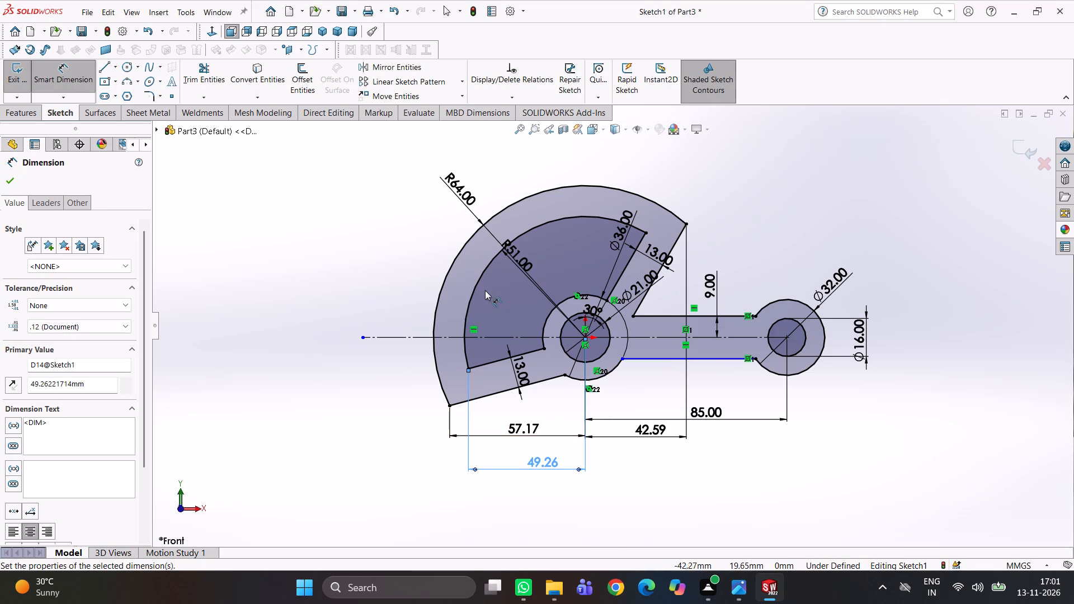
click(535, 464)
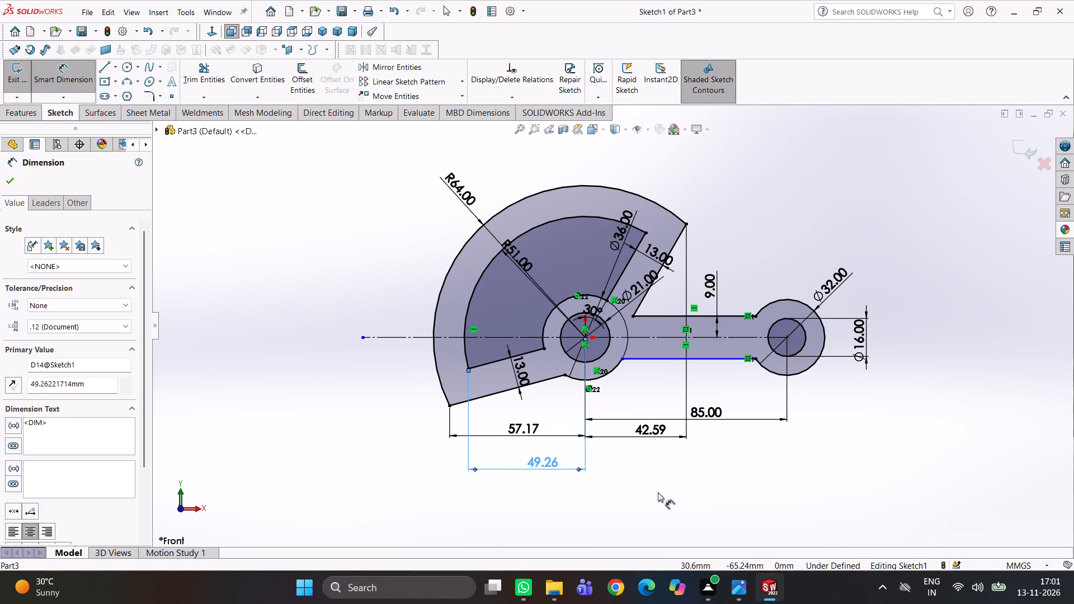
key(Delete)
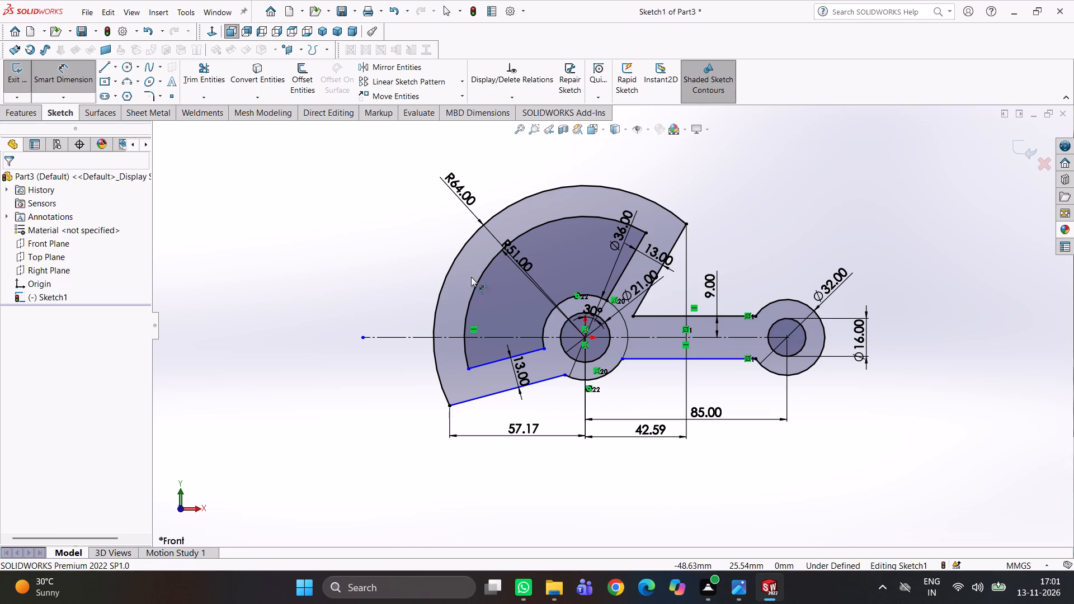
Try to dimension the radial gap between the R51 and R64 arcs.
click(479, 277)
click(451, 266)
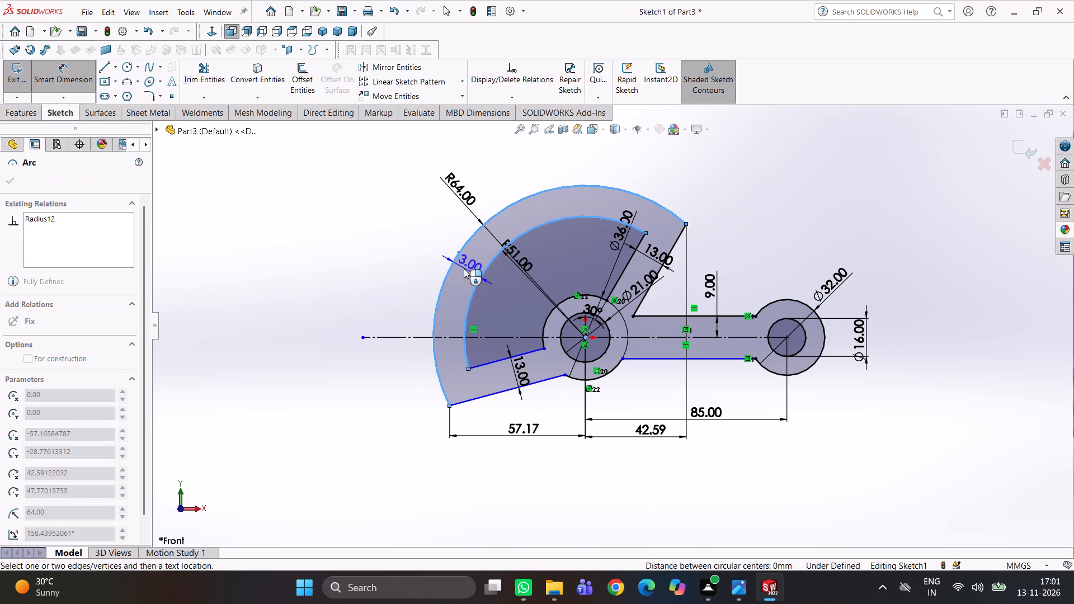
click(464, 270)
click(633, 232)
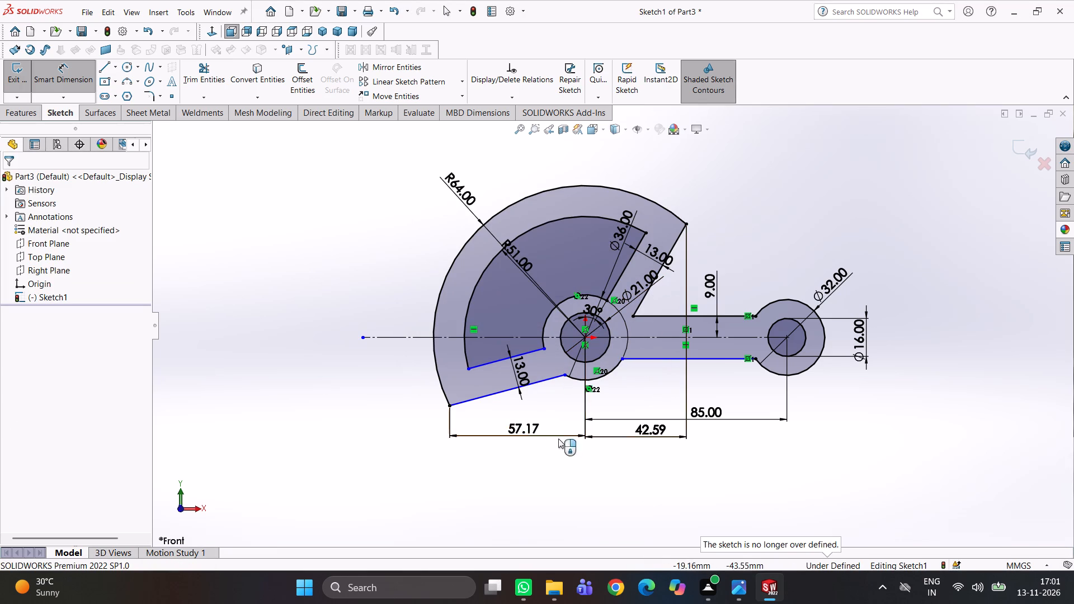
Dimension the horizontal distance from the hub centre to the lower end corner of the R51 arc.
click(468, 368)
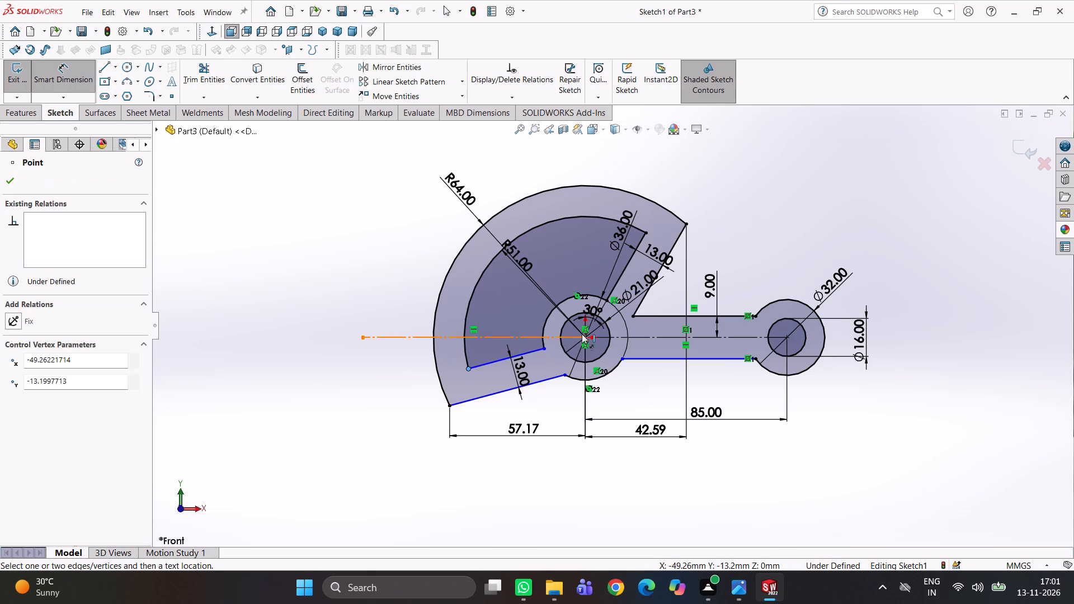
click(585, 335)
click(539, 493)
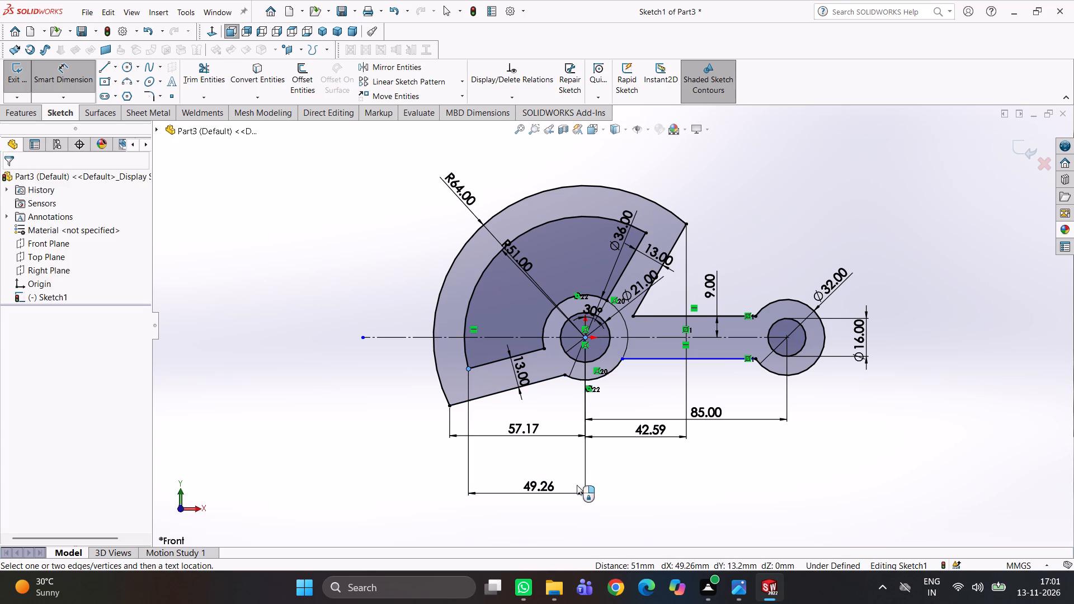
click(492, 477)
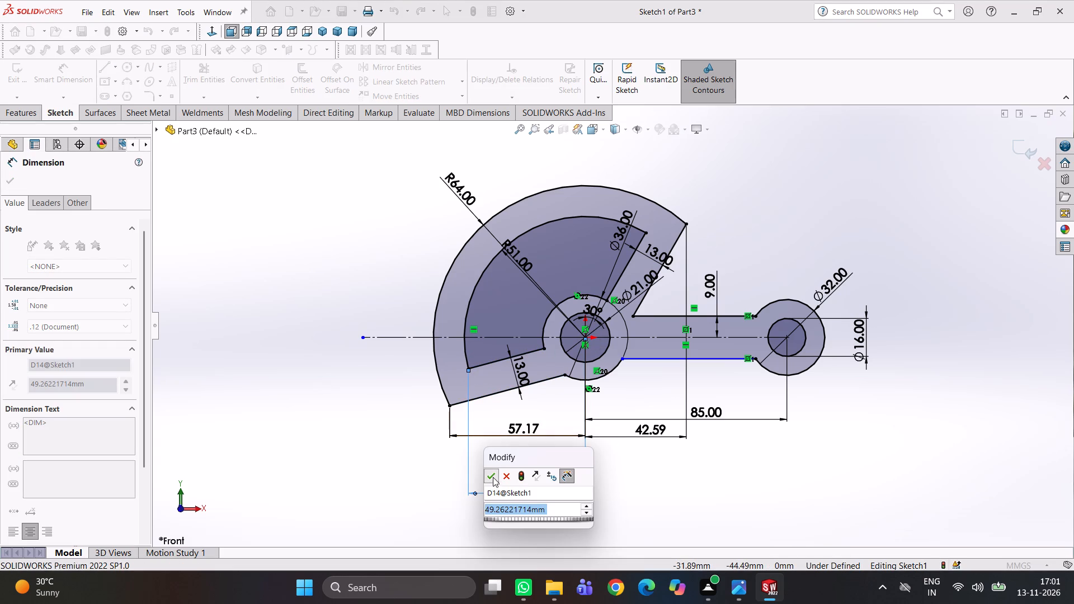
click(613, 486)
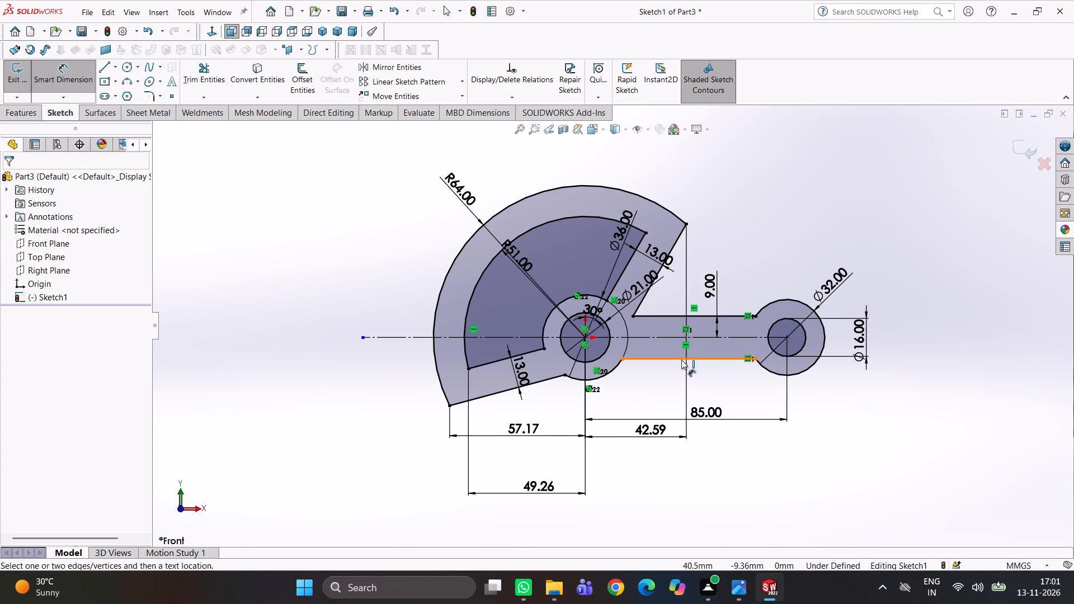
Dimension the length of the arm's lower straight edge between the hub and the eye.
click(681, 360)
click(710, 390)
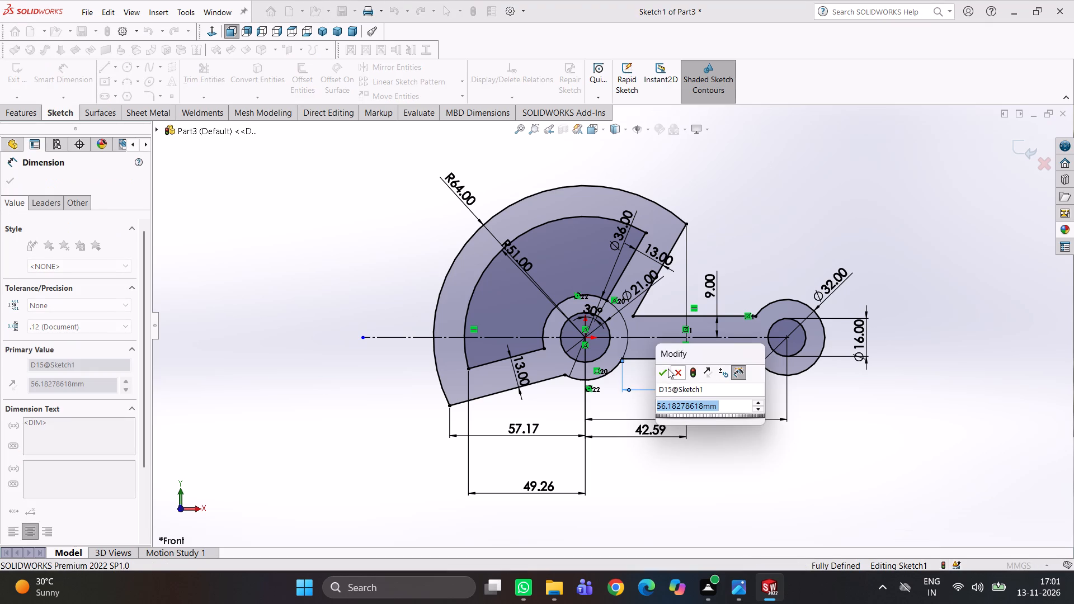
click(666, 371)
click(742, 496)
scroll(691, 433, up, 2)
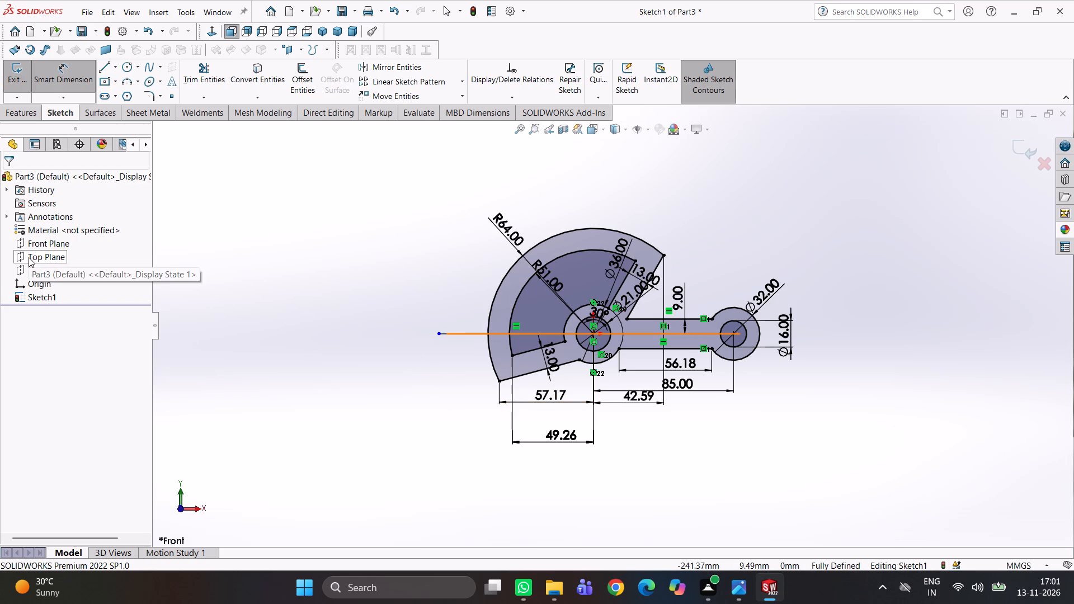
Extrude the lever profile 7 mm with the Mid Plane end condition, checking the thickness in the reference drawing.
click(11, 111)
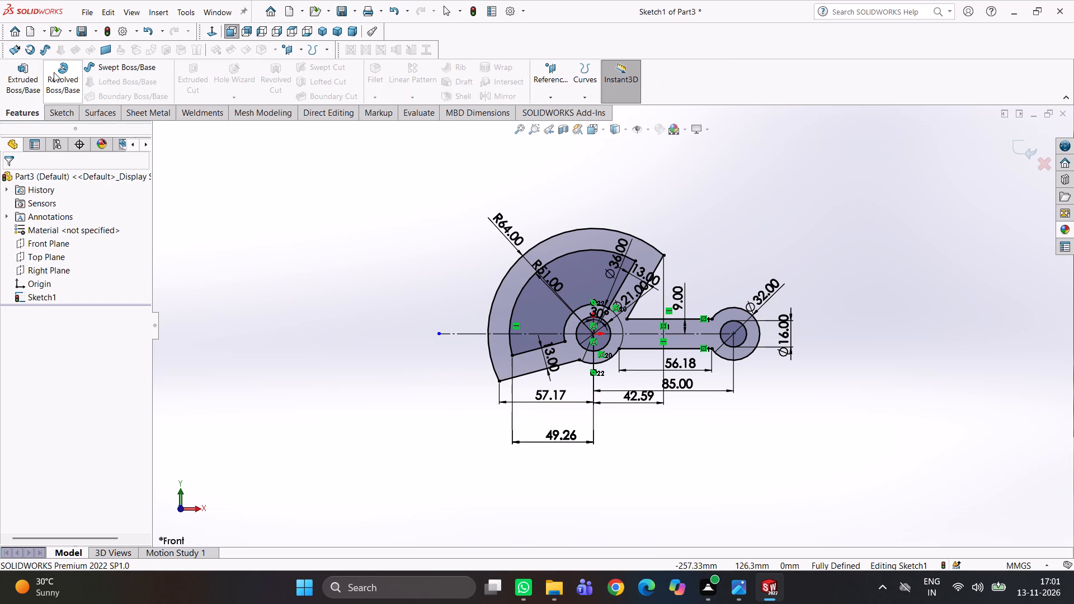
click(36, 72)
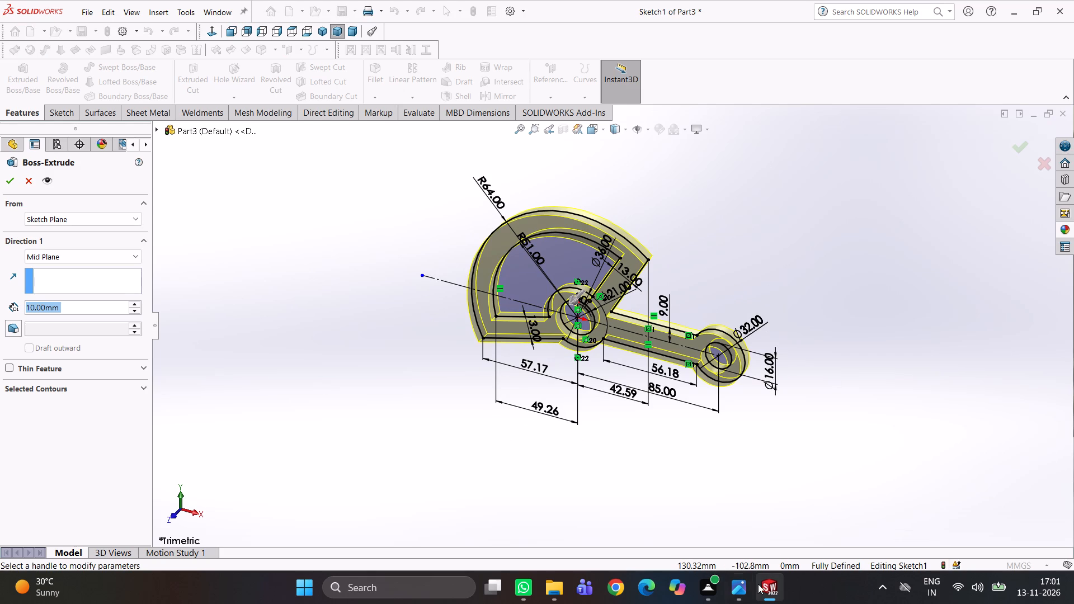
click(743, 591)
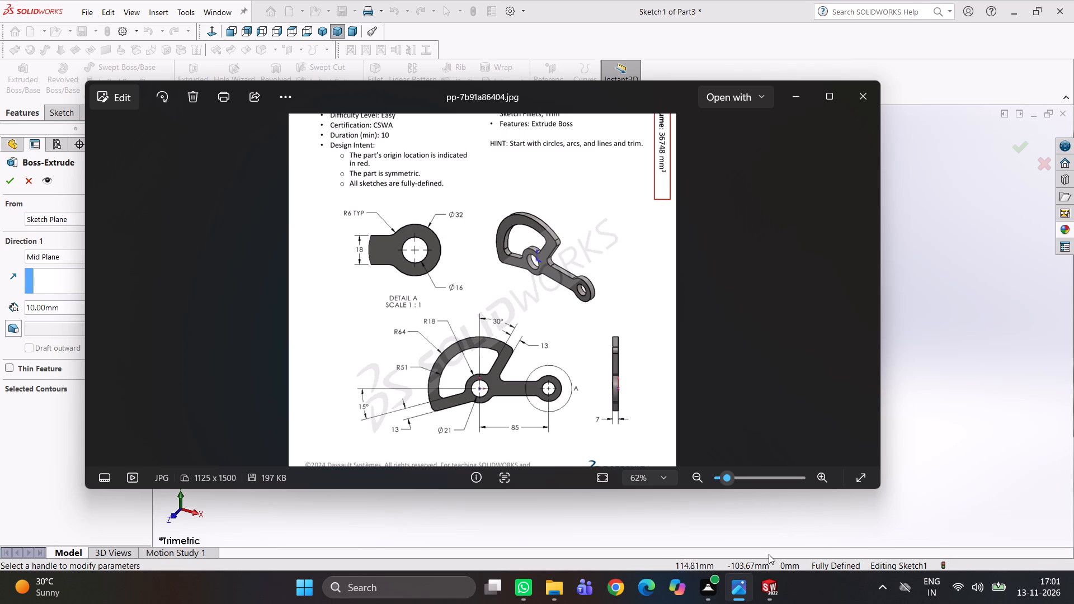
click(780, 586)
drag(88, 311, 77, 312)
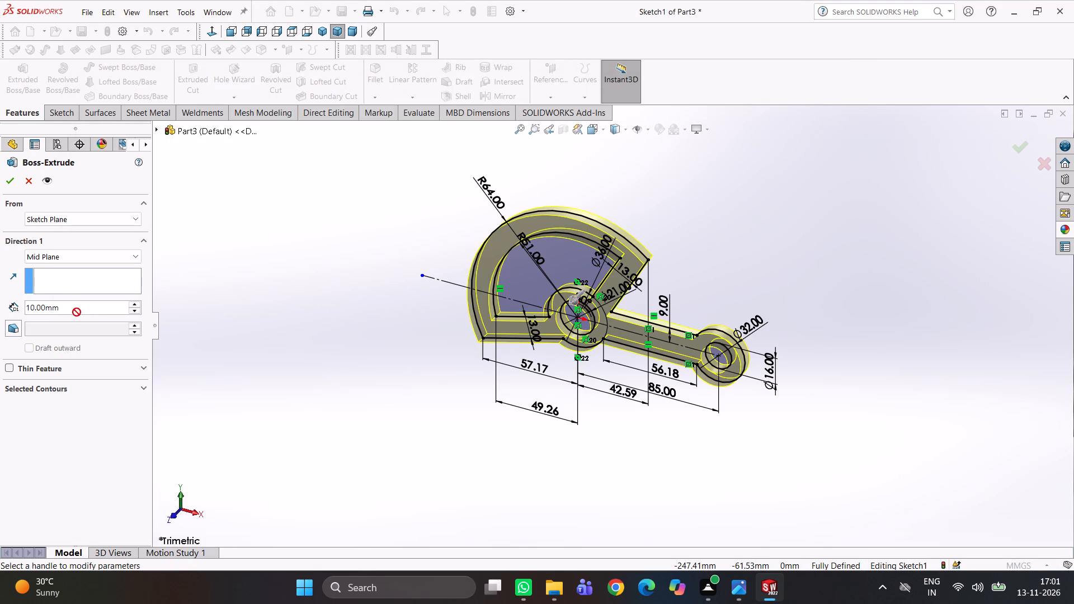
drag(77, 312, 25, 325)
key(7)
key(Return)
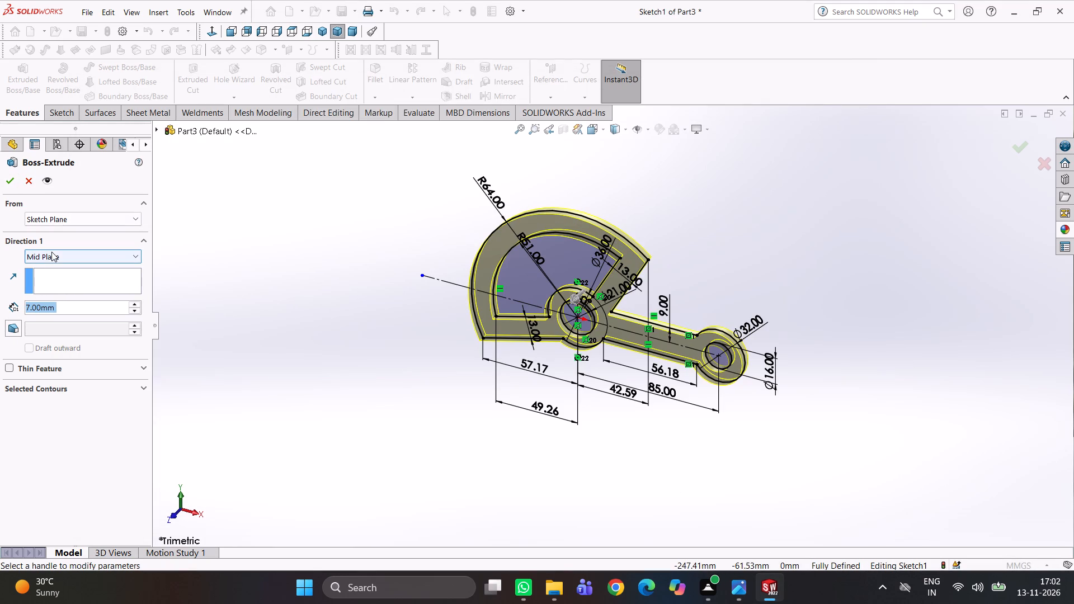
click(15, 186)
click(347, 378)
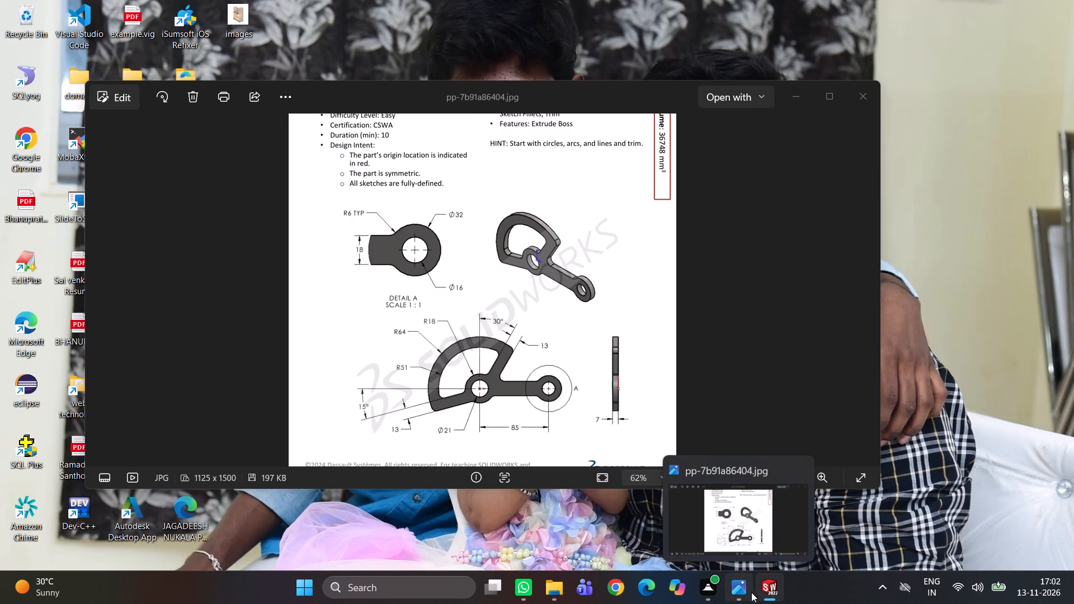
Switch to Photos and check the Practice Problem 2.10 drawing for the fillet radius.
click(765, 589)
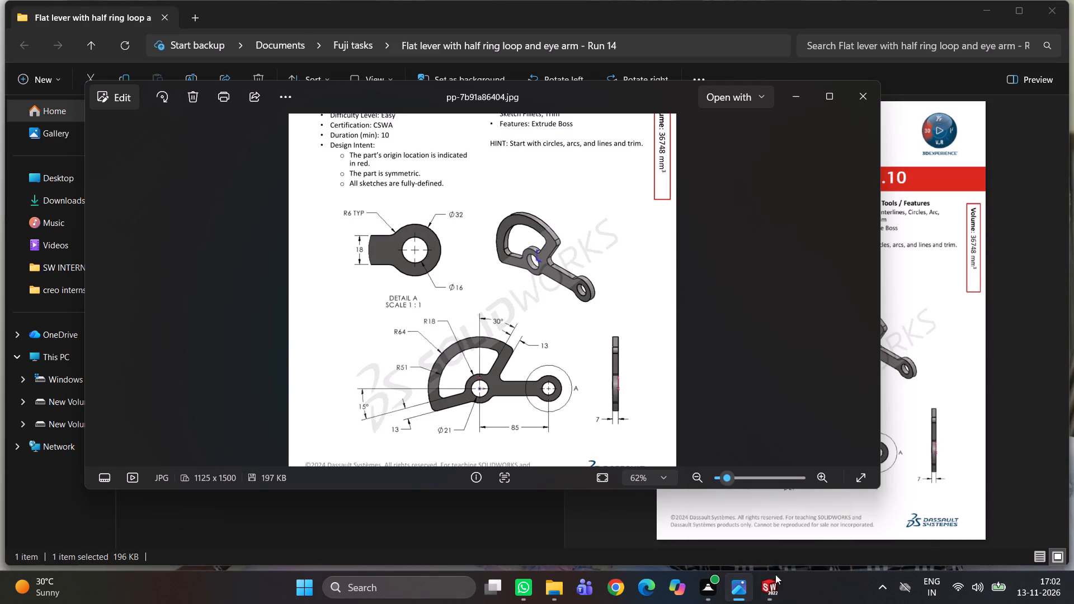
click(761, 583)
click(736, 588)
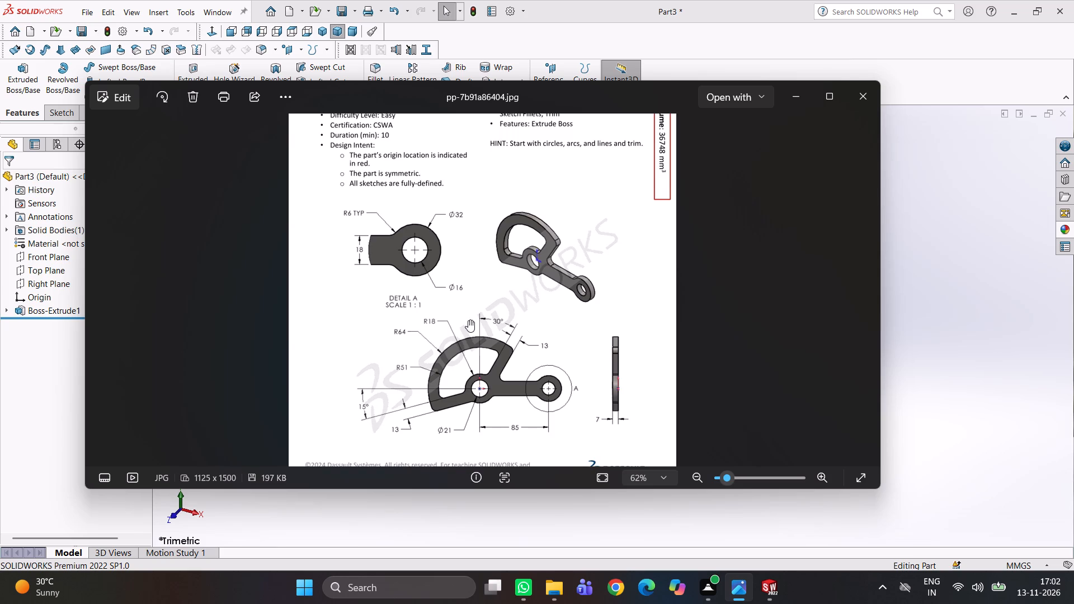
scroll(464, 294, up, 3)
scroll(464, 294, down, 5)
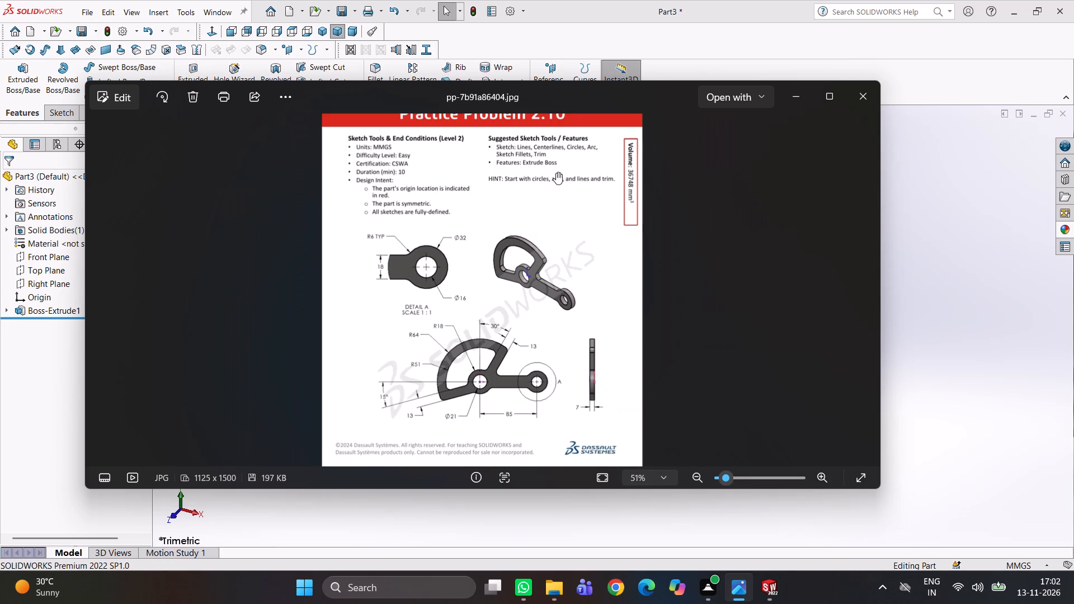
click(924, 323)
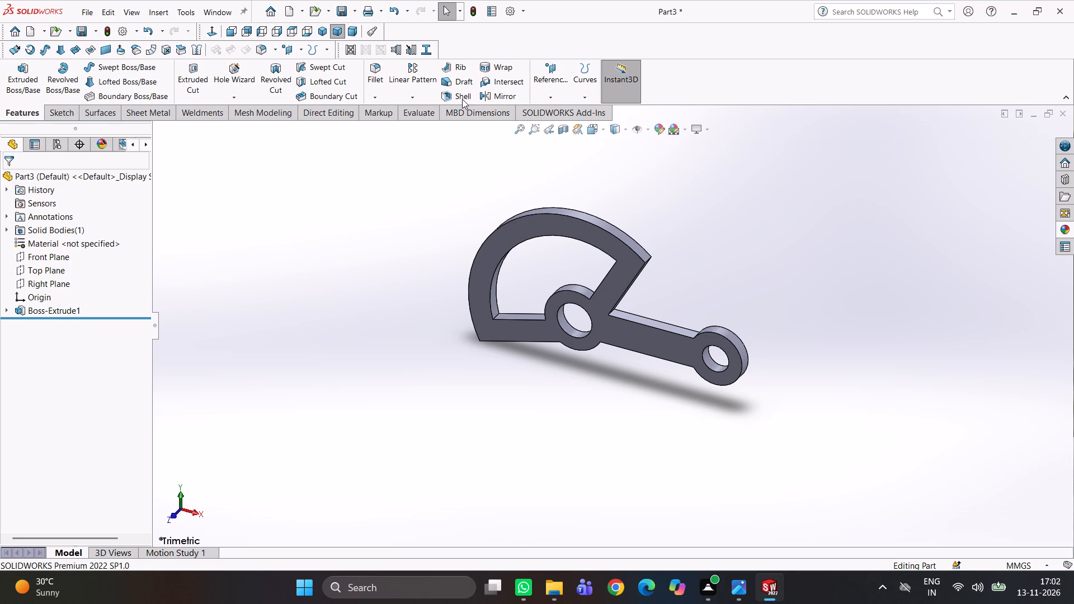
Fillet the outer corner edge where the upper spoke meets the arm with a 6 mm radius.
click(384, 69)
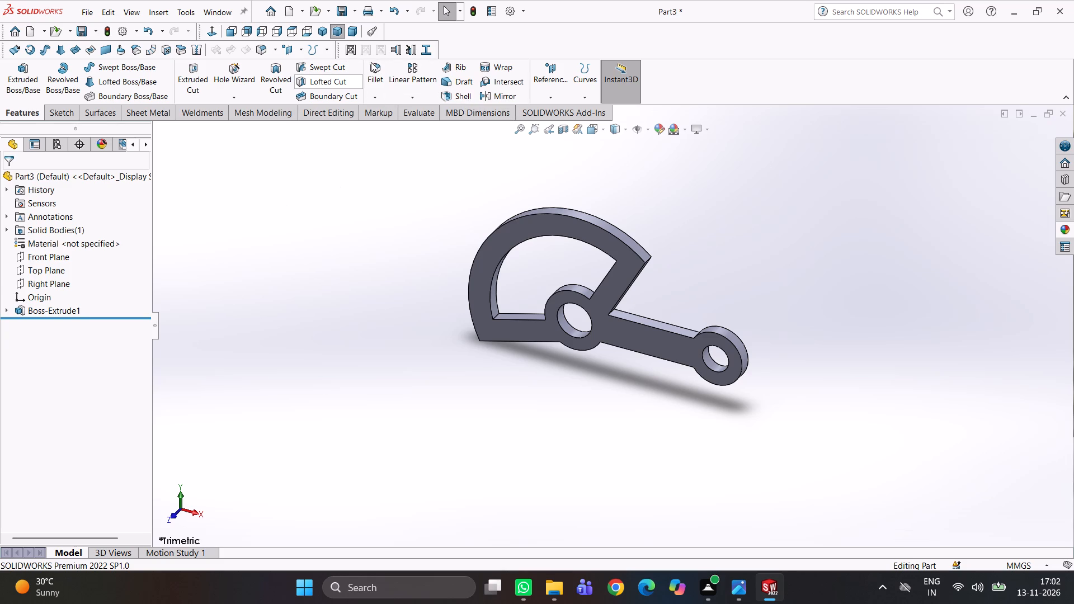
click(371, 62)
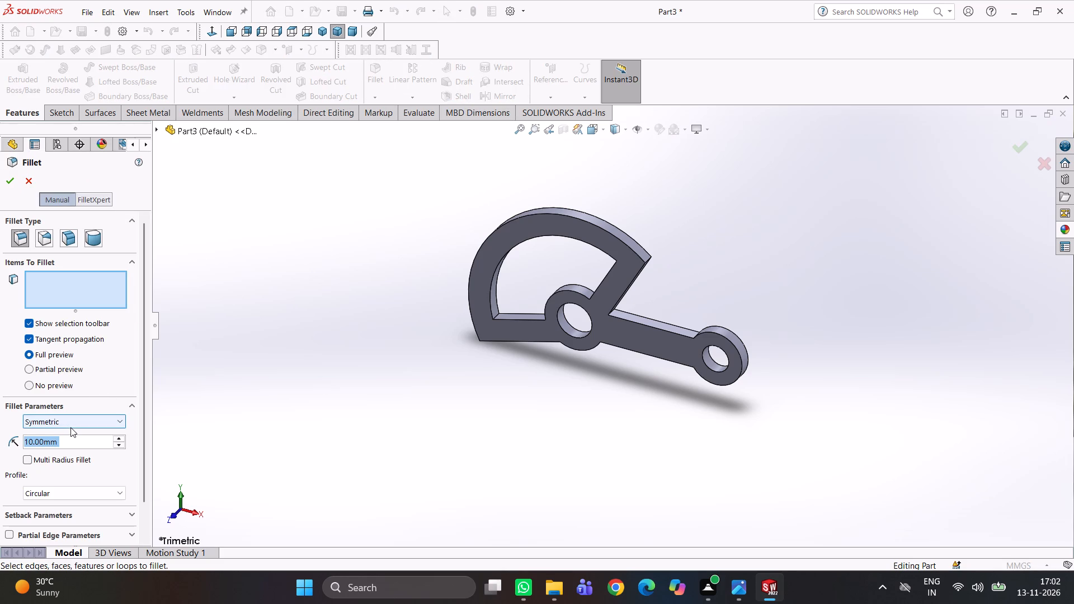
key(6)
key(Return)
scroll(619, 329, down, 5)
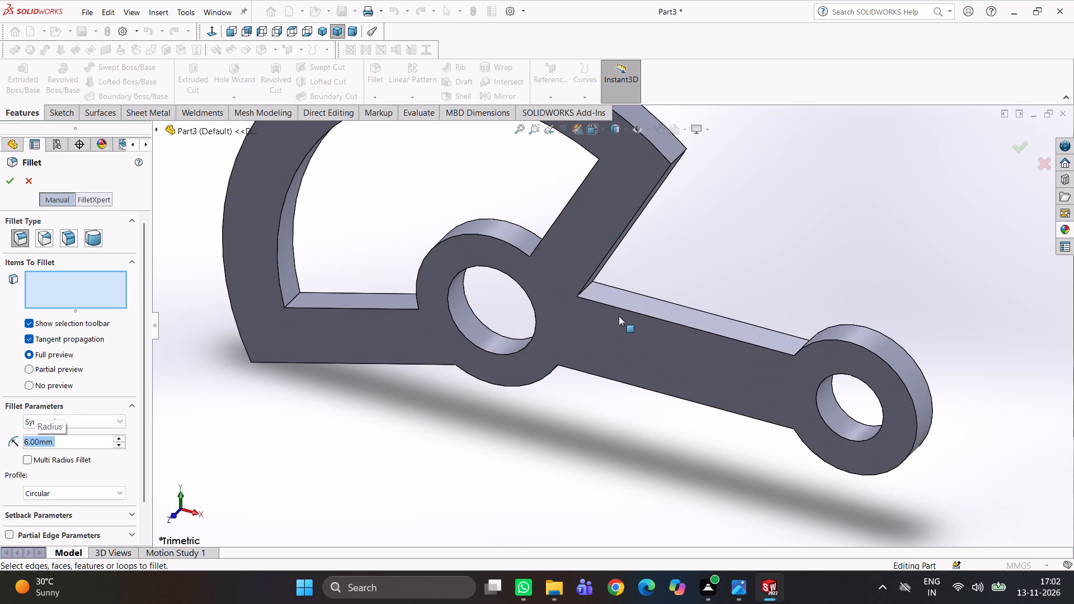
middle_drag(645, 264, 629, 264)
click(587, 287)
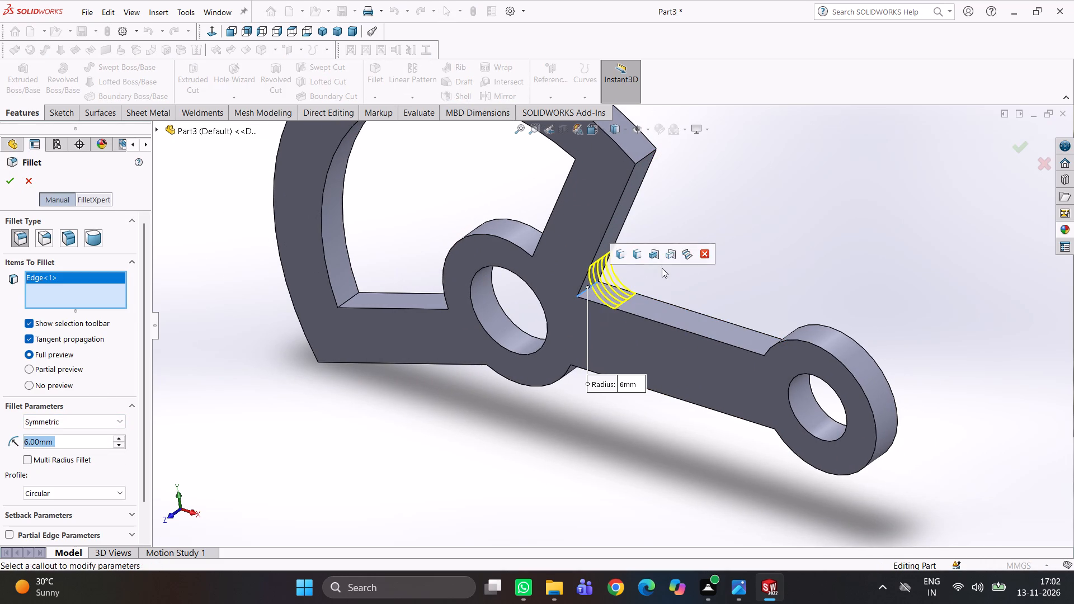
middle_drag(713, 247, 771, 249)
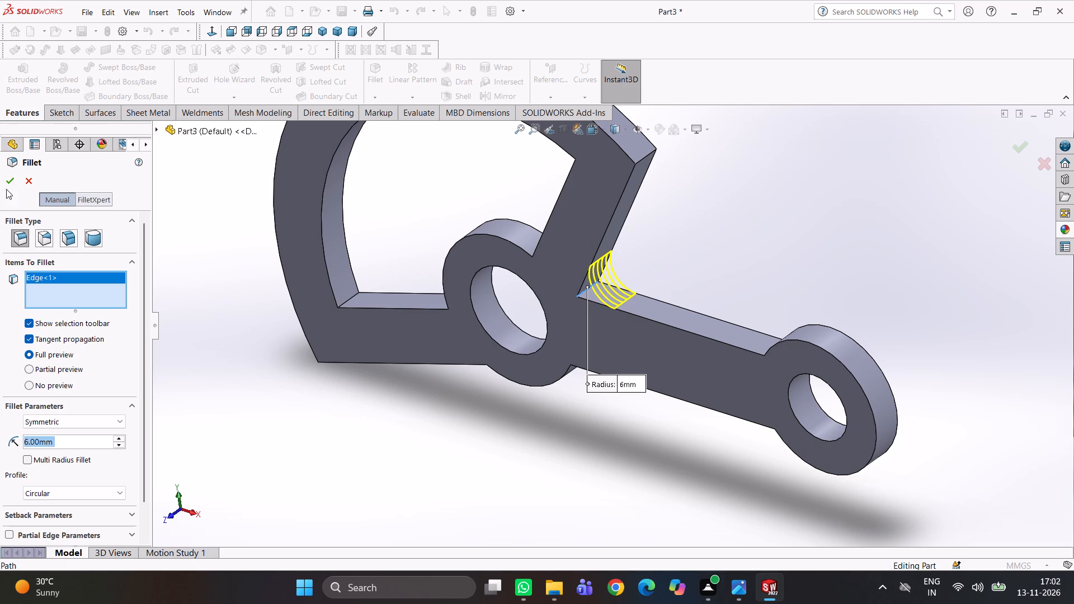
click(8, 186)
Edit the 6 mm fillet and add the upper edge where the arm meets the eye.
middle_drag(699, 282, 723, 294)
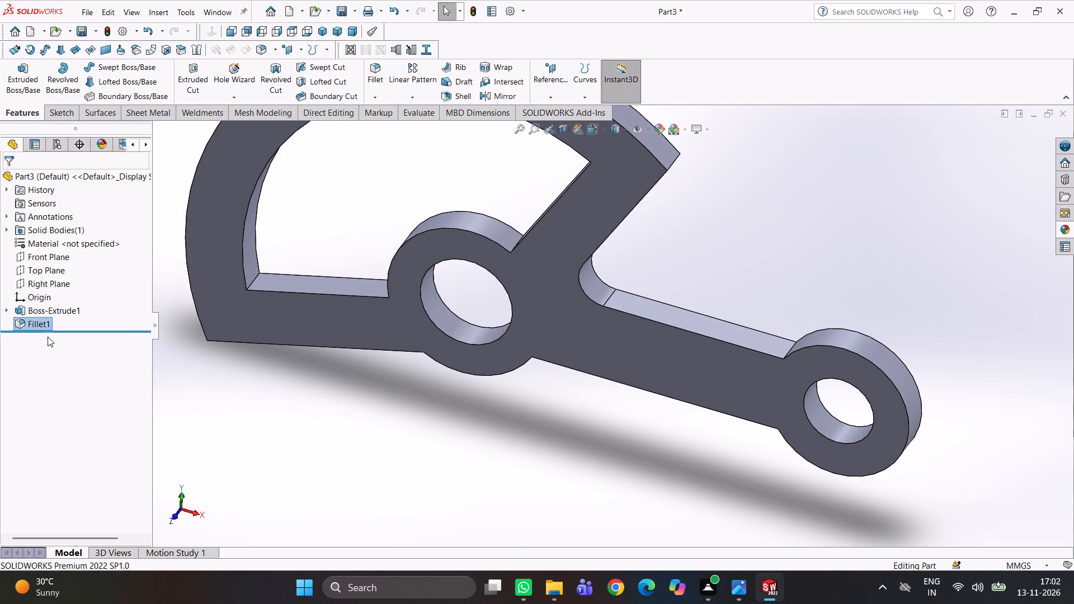
click(39, 326)
click(53, 290)
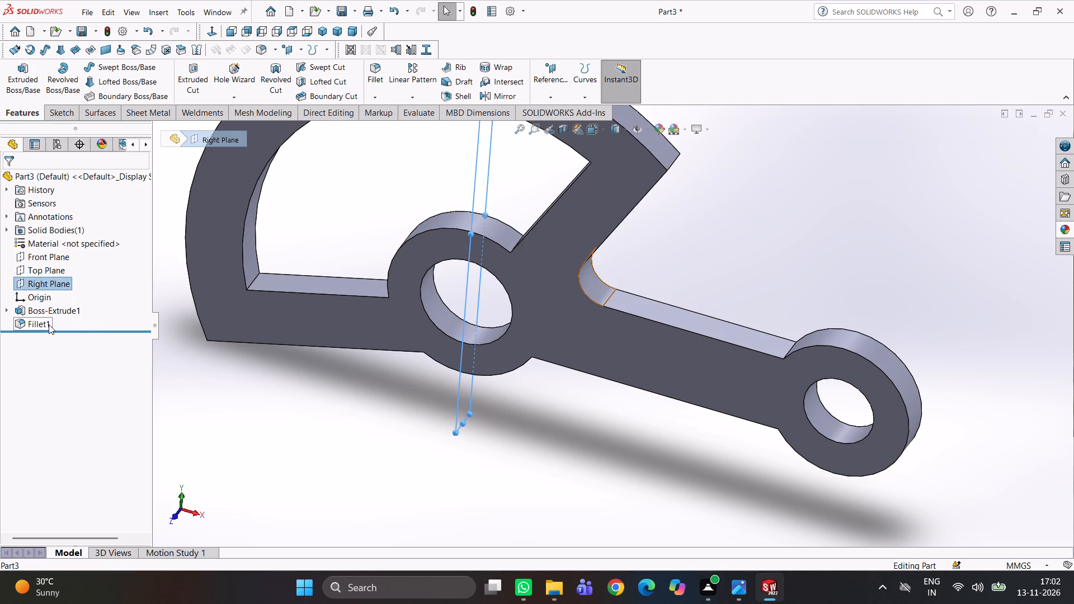
click(49, 324)
right_click(62, 295)
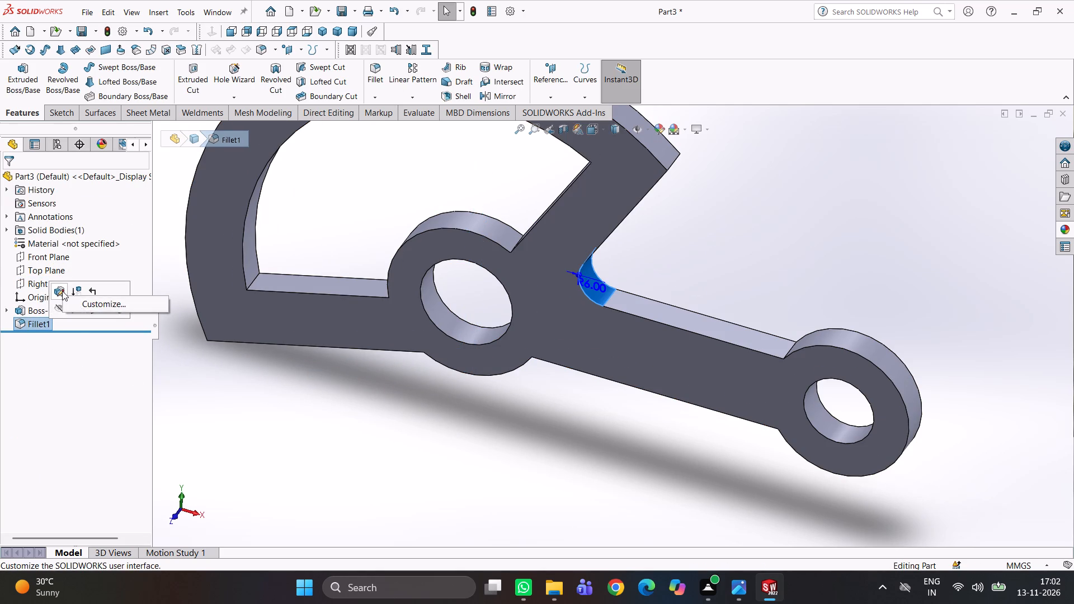
click(62, 291)
right_click(26, 328)
click(38, 293)
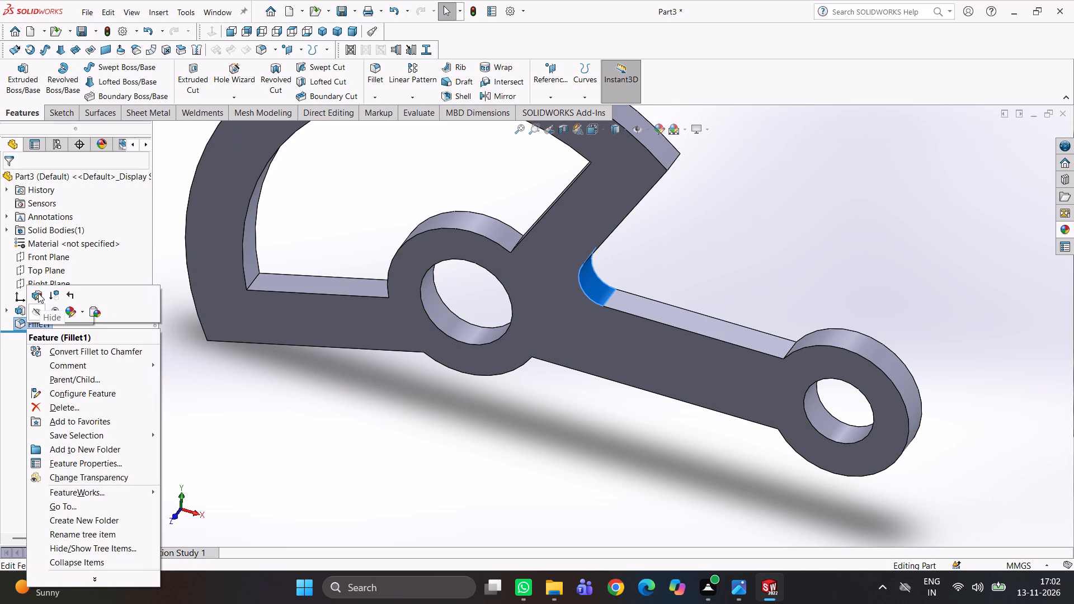
scroll(612, 345, up, 1)
scroll(784, 313, up, 2)
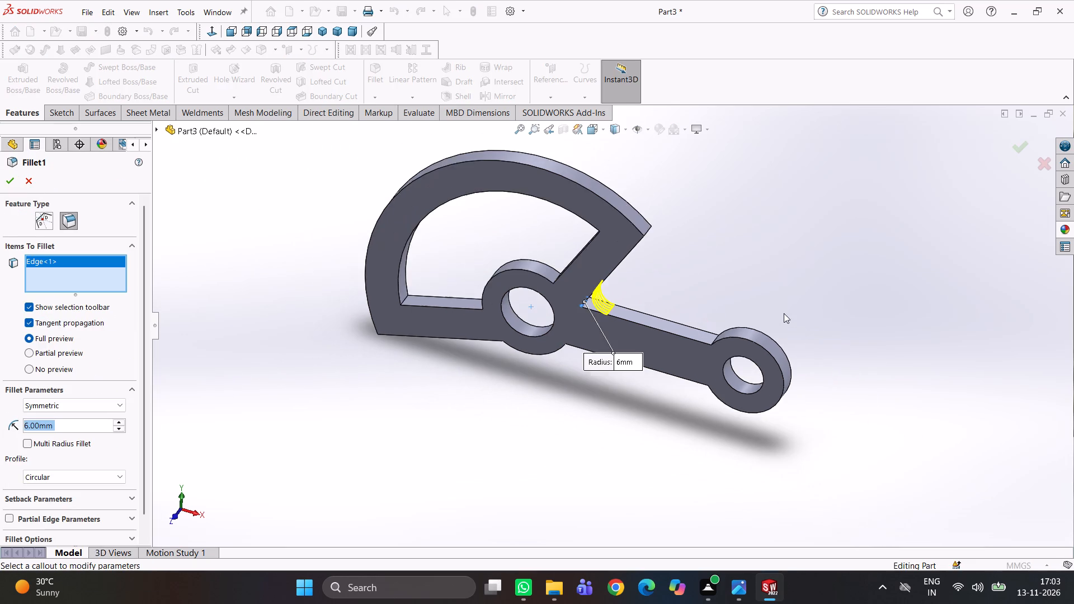
middle_drag(791, 326, 793, 369)
scroll(695, 344, down, 6)
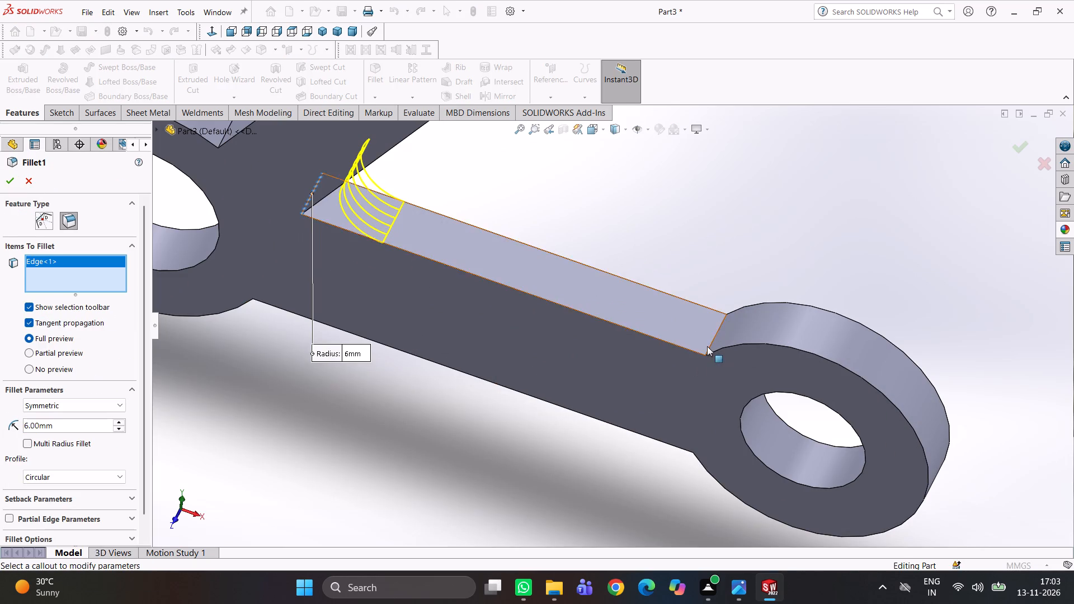
click(707, 346)
click(670, 323)
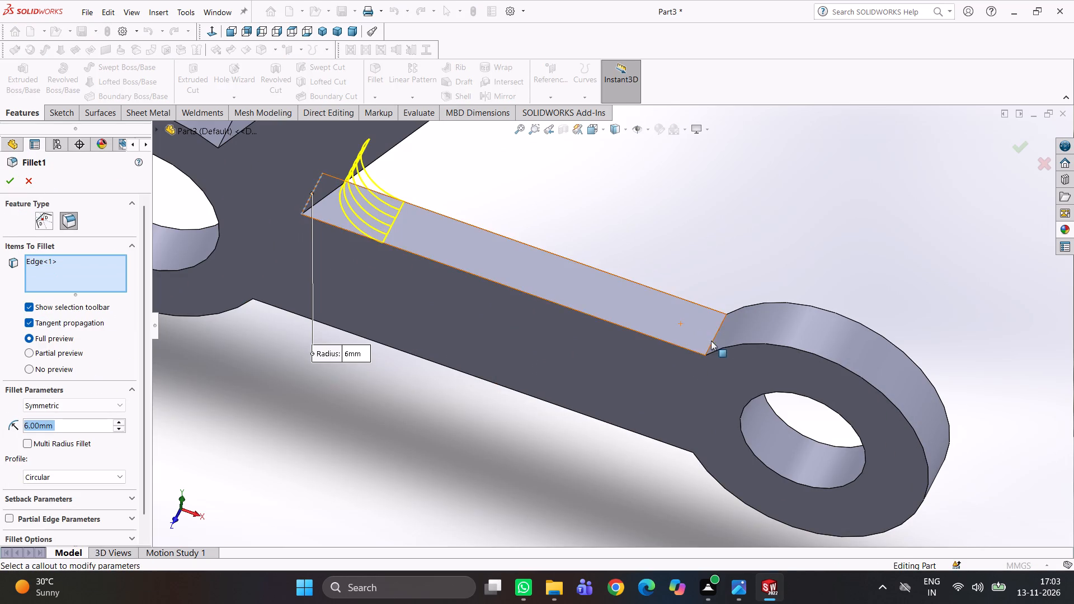
middle_drag(767, 259, 783, 300)
click(709, 315)
Add the lower edge where the arm meets the eye to the 6 mm fillet.
scroll(660, 393, up, 2)
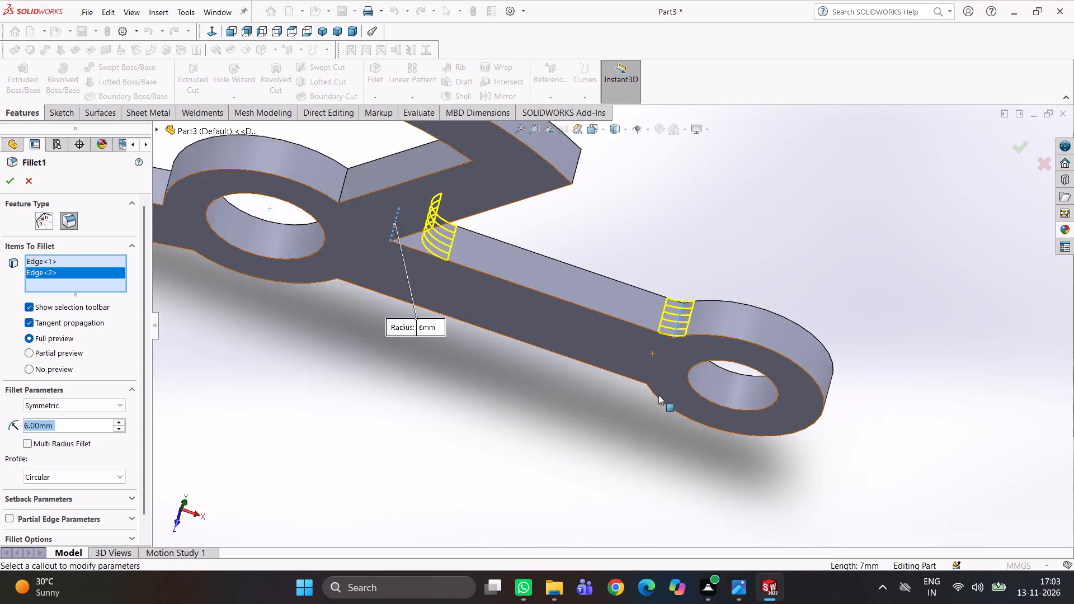
scroll(658, 395, up, 1)
middle_drag(660, 394, 649, 235)
scroll(606, 345, up, 4)
middle_drag(619, 394, 657, 276)
scroll(629, 348, down, 5)
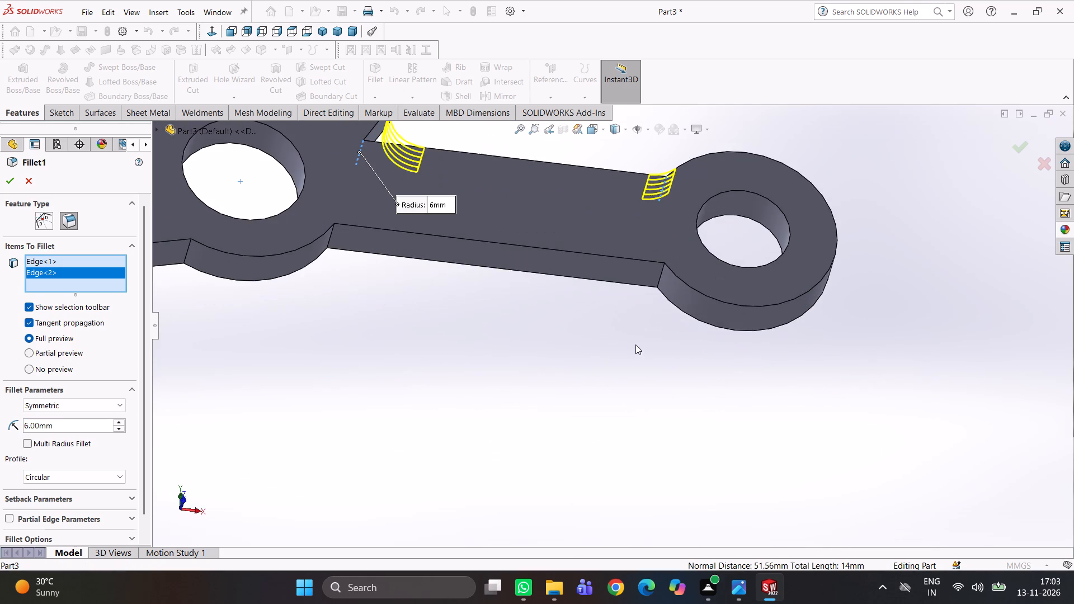
click(661, 275)
Add the hub's two underside junction edges, with the arm and with the lower spoke, to the 6 mm fillet.
scroll(615, 326, up, 3)
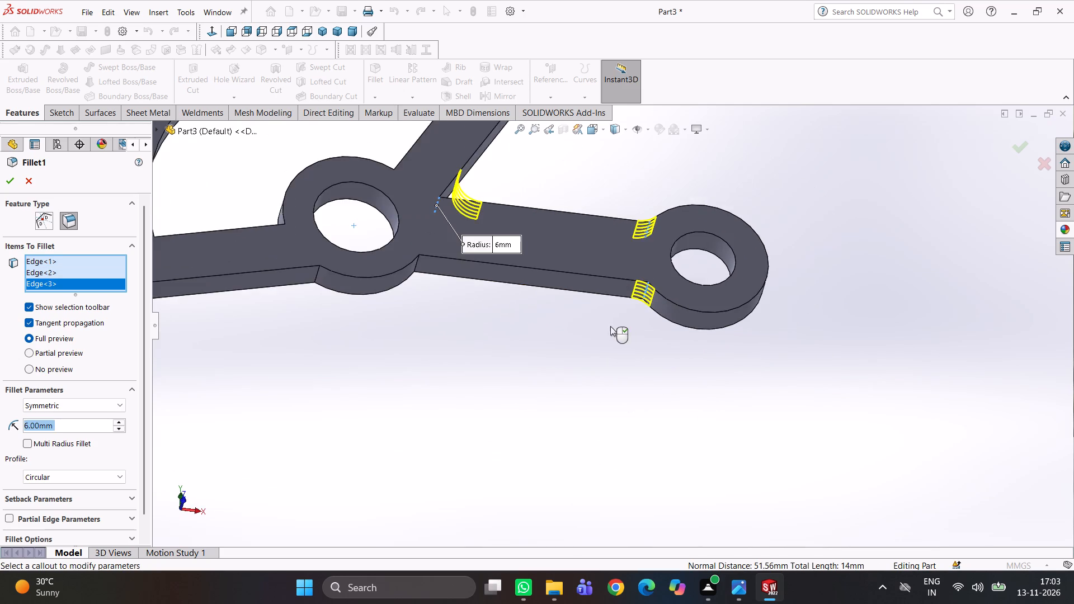
middle_drag(560, 326, 544, 288)
click(447, 272)
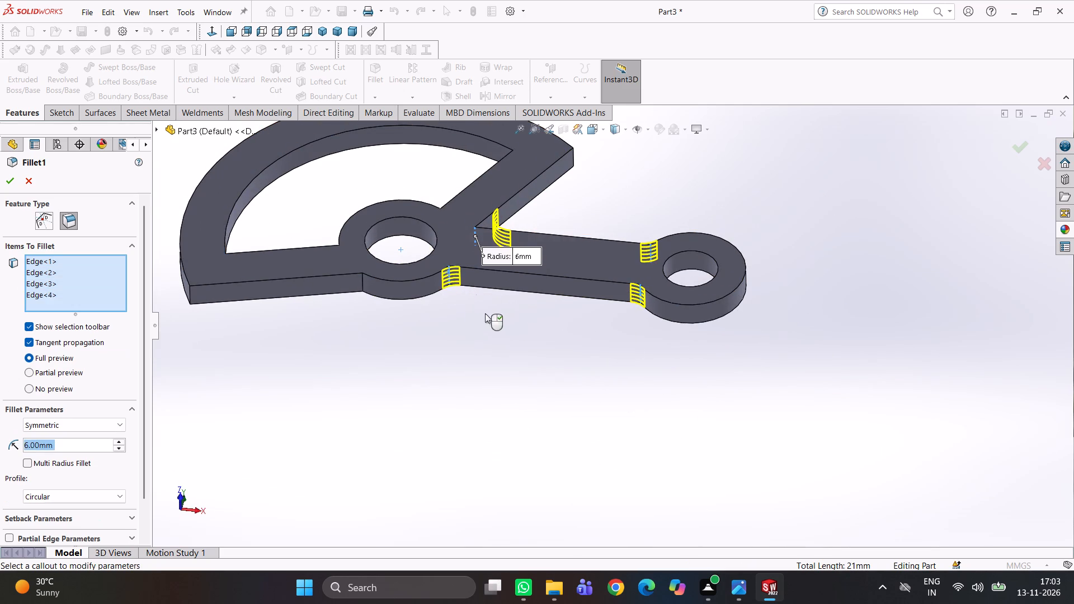
scroll(485, 313, up, 1)
middle_drag(500, 322, 510, 377)
scroll(458, 338, down, 3)
middle_drag(454, 338, 463, 312)
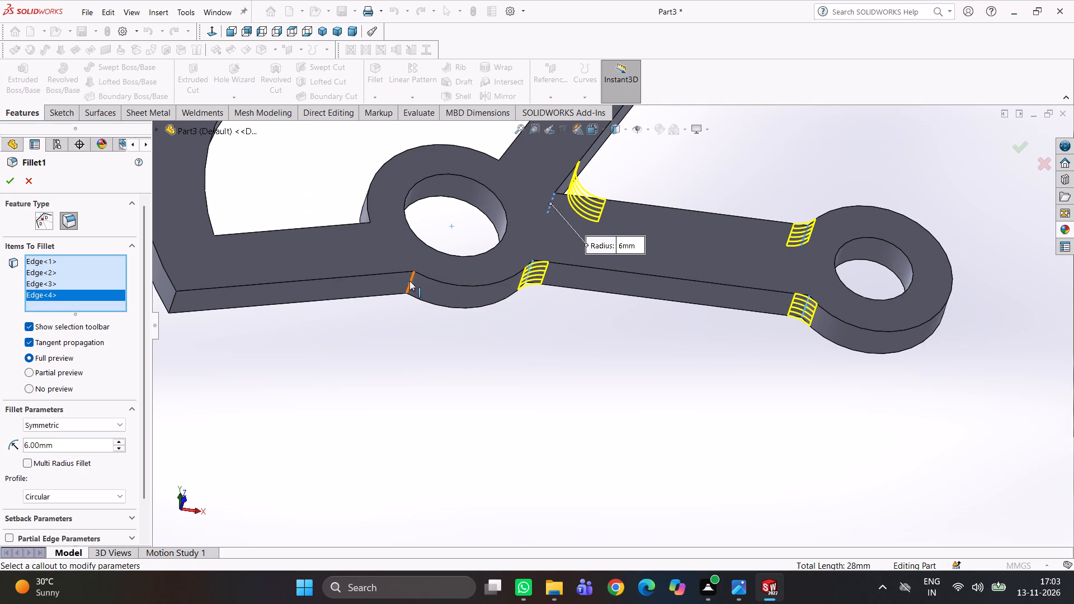
click(409, 280)
Add the hub's two junction edges facing the ring opening, with the upper and lower spokes, to the 6 mm fillet.
scroll(461, 287, up, 2)
middle_drag(468, 295, 450, 361)
scroll(460, 327, up, 4)
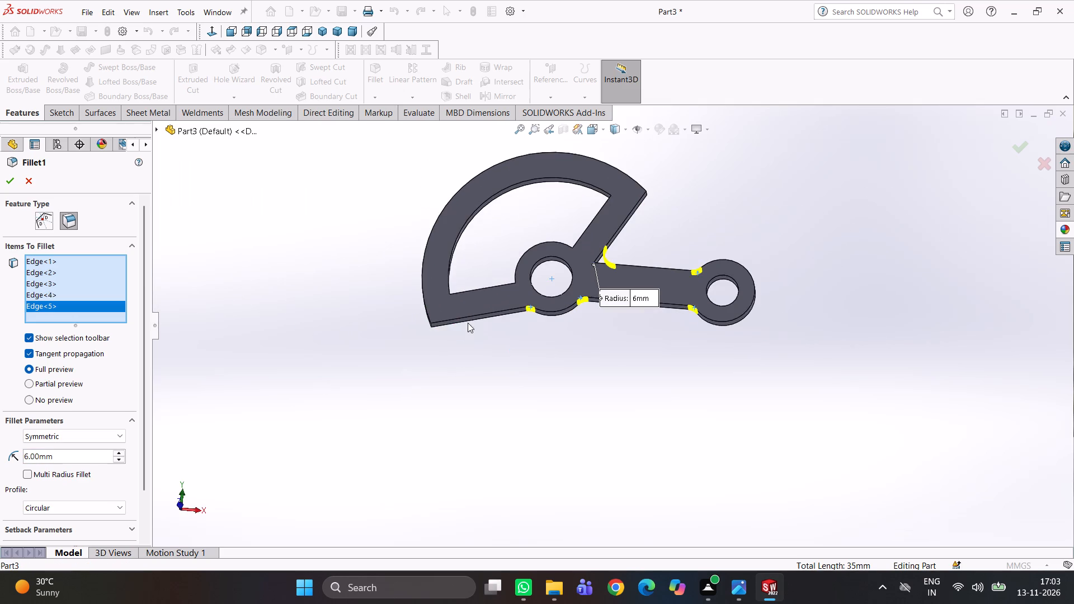
scroll(567, 280, down, 3)
middle_drag(567, 253, 611, 385)
scroll(593, 253, down, 5)
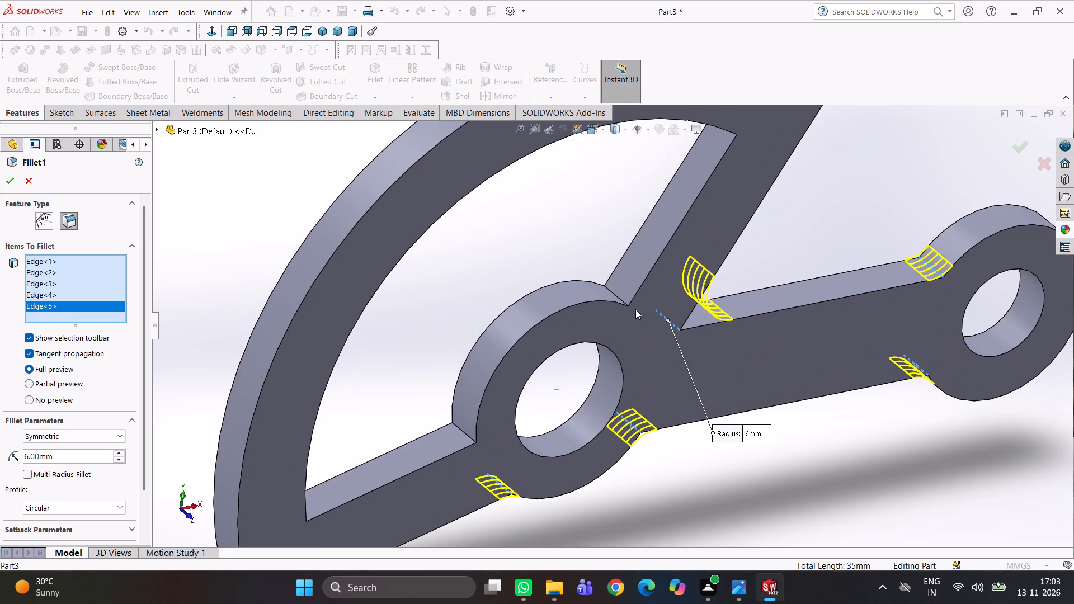
click(625, 310)
scroll(619, 314, up, 2)
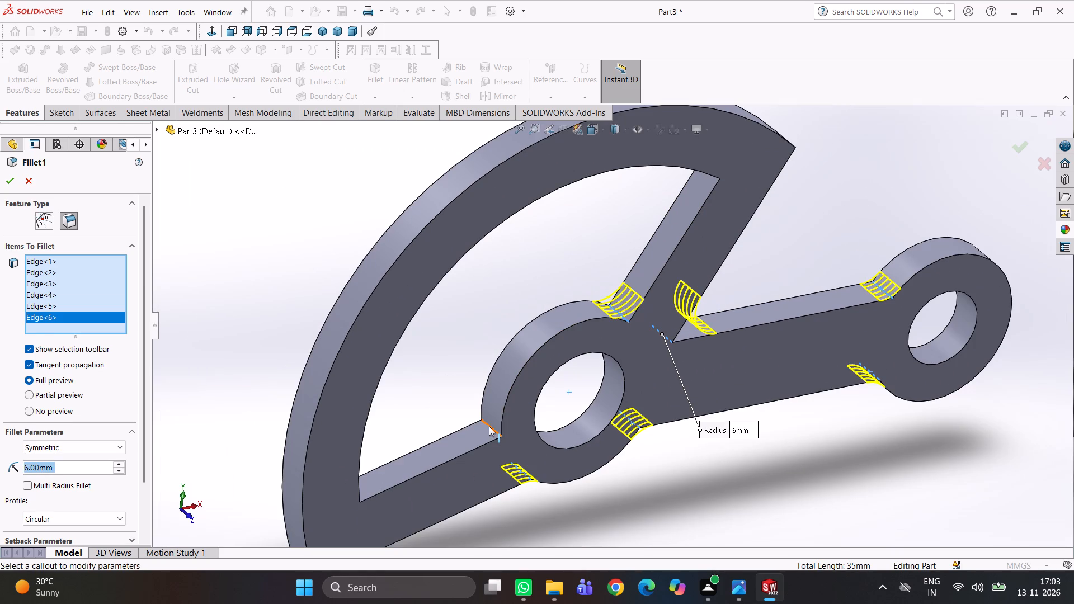
click(490, 426)
Add the inner corner edge where the half ring meets the lower spoke to the 6 mm fillet.
middle_drag(541, 424, 515, 372)
scroll(496, 365, up, 4)
middle_drag(555, 343, 540, 307)
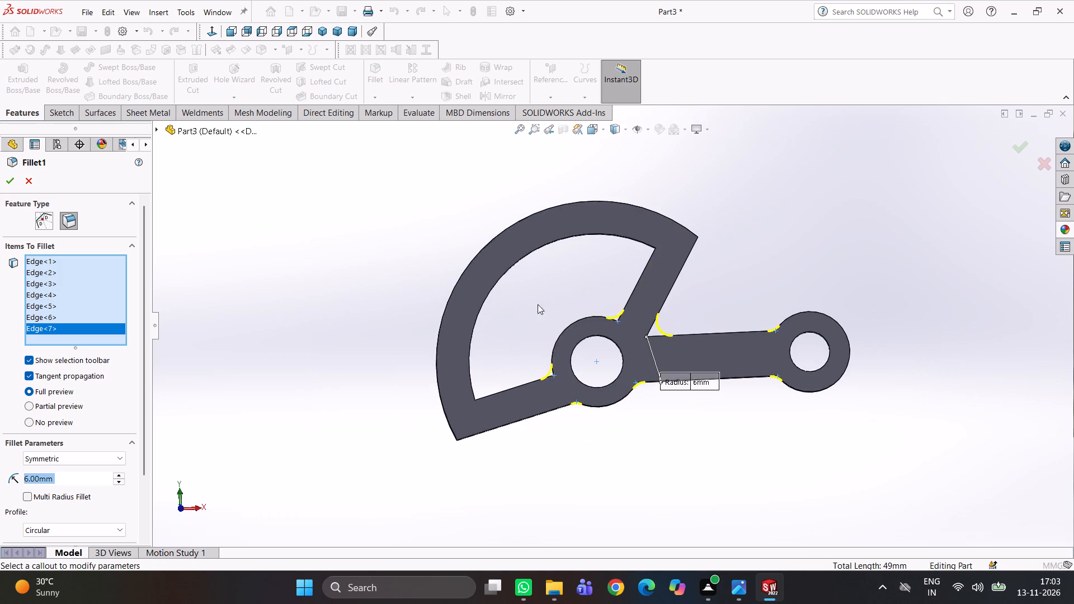
scroll(506, 374, down, 4)
middle_drag(511, 376, 479, 473)
click(480, 394)
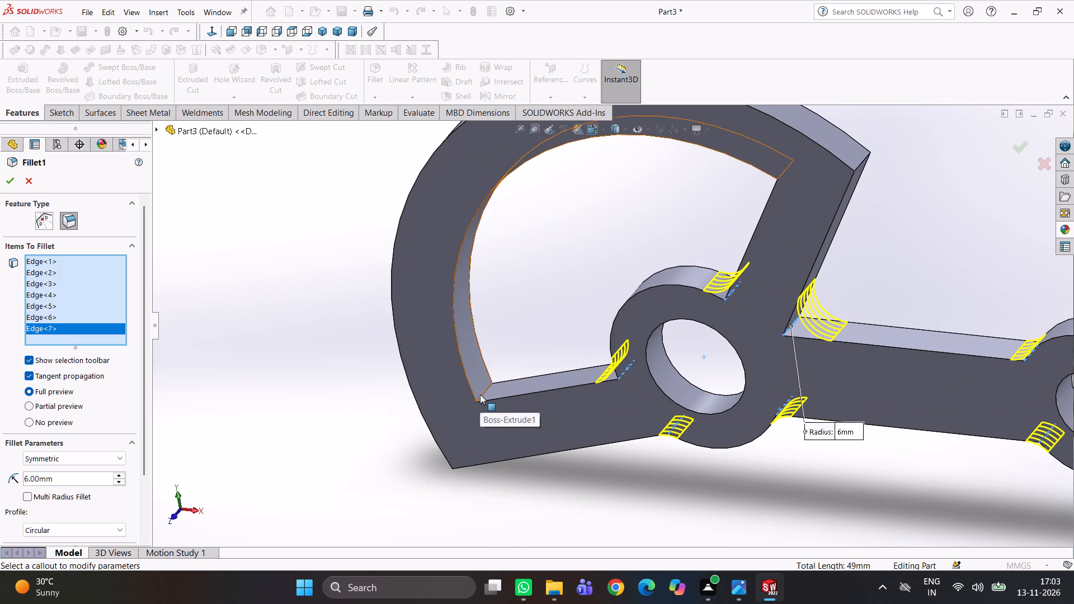
click(478, 391)
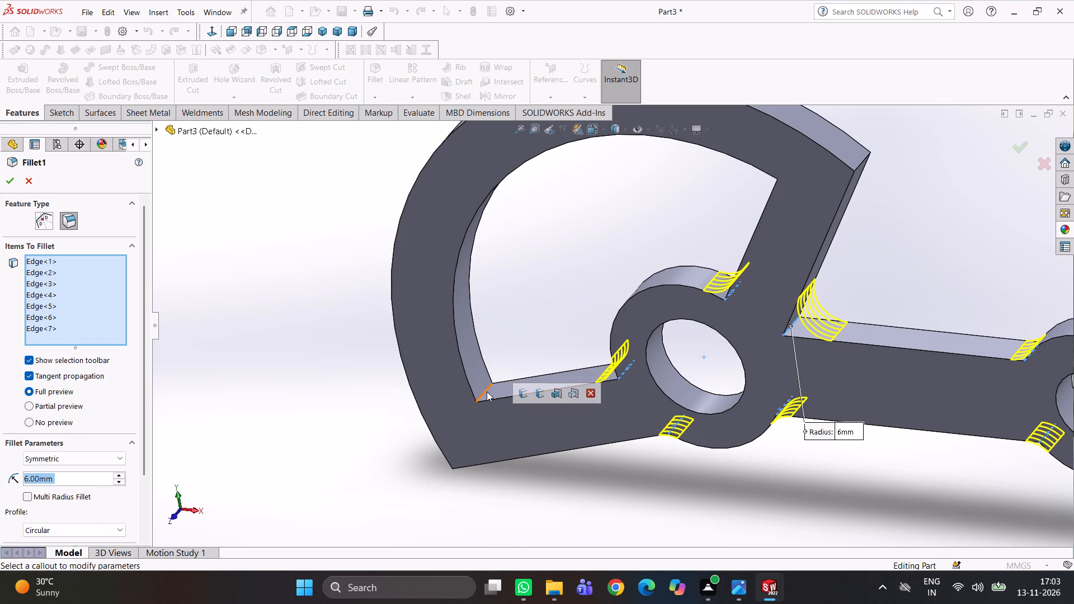
click(485, 391)
Add the inner corner edge where the half ring meets the upper spoke to the 6 mm fillet.
scroll(554, 353, up, 3)
scroll(597, 322, up, 4)
middle_drag(629, 305, 635, 303)
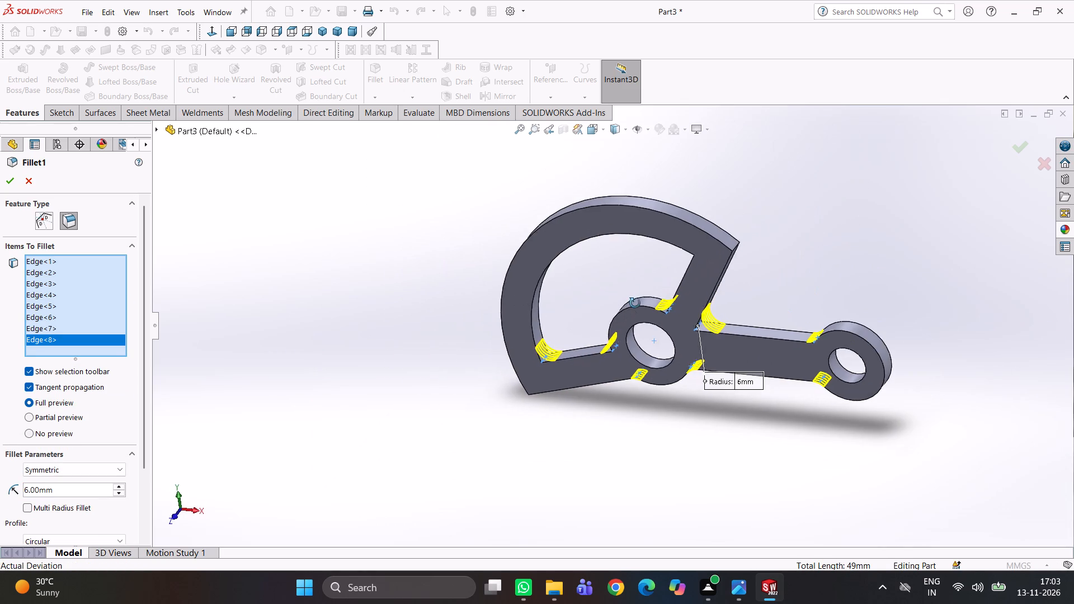
middle_drag(635, 303, 662, 258)
middle_drag(677, 267, 727, 219)
scroll(705, 240, down, 5)
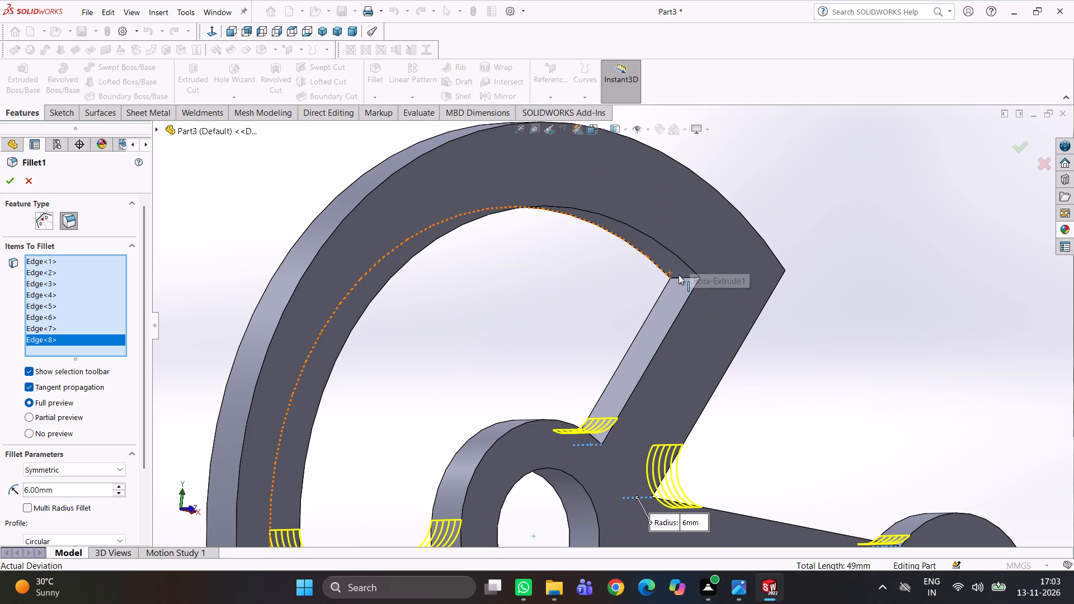
click(684, 277)
Add the half ring's two outer corner edges, at the upper and lower spokes, and apply the 6 mm fillet.
scroll(781, 308, up, 3)
middle_drag(776, 305, 718, 346)
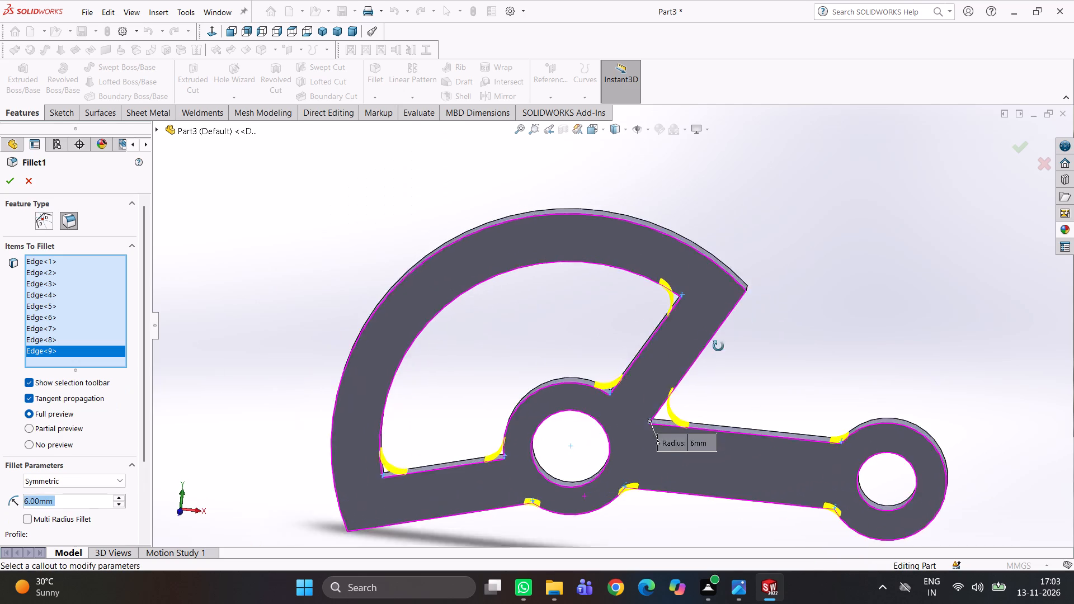
middle_drag(718, 346, 712, 351)
scroll(743, 289, down, 5)
click(677, 301)
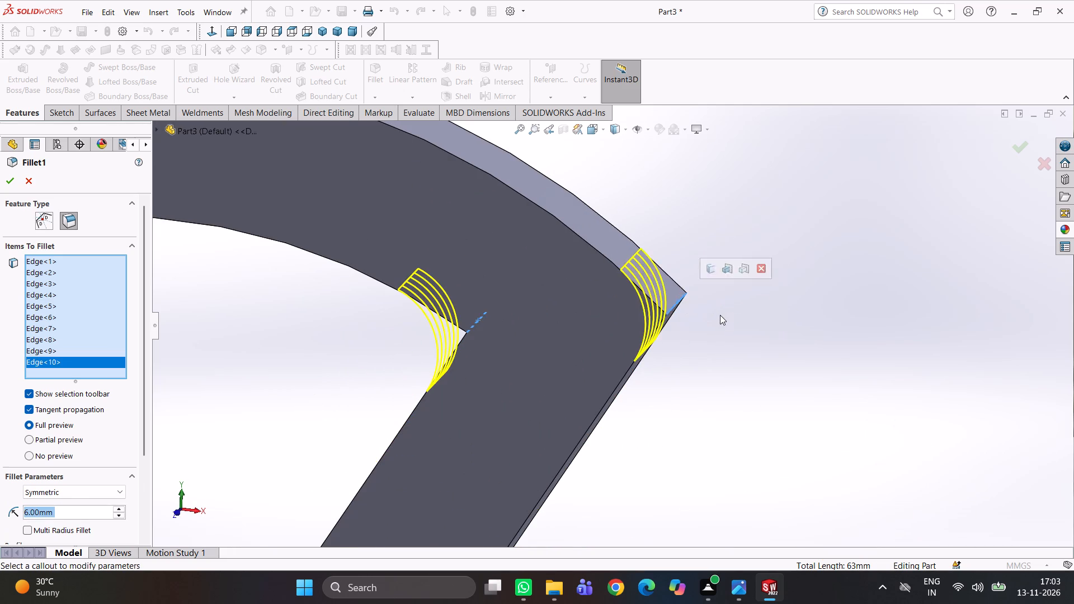
scroll(720, 315, up, 3)
scroll(603, 383, up, 7)
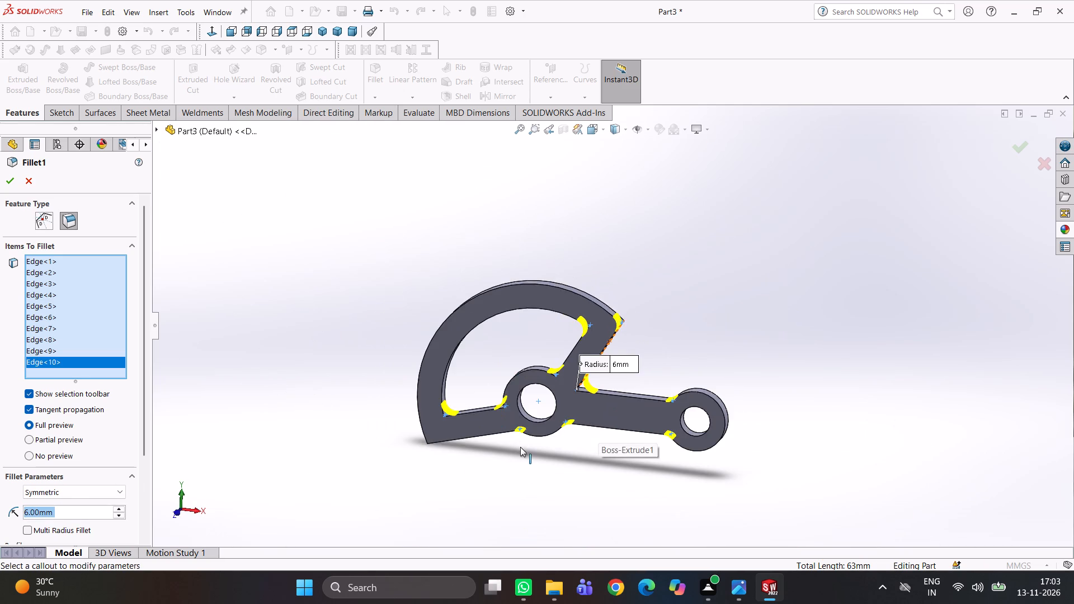
middle_drag(520, 447, 595, 310)
scroll(528, 413, down, 5)
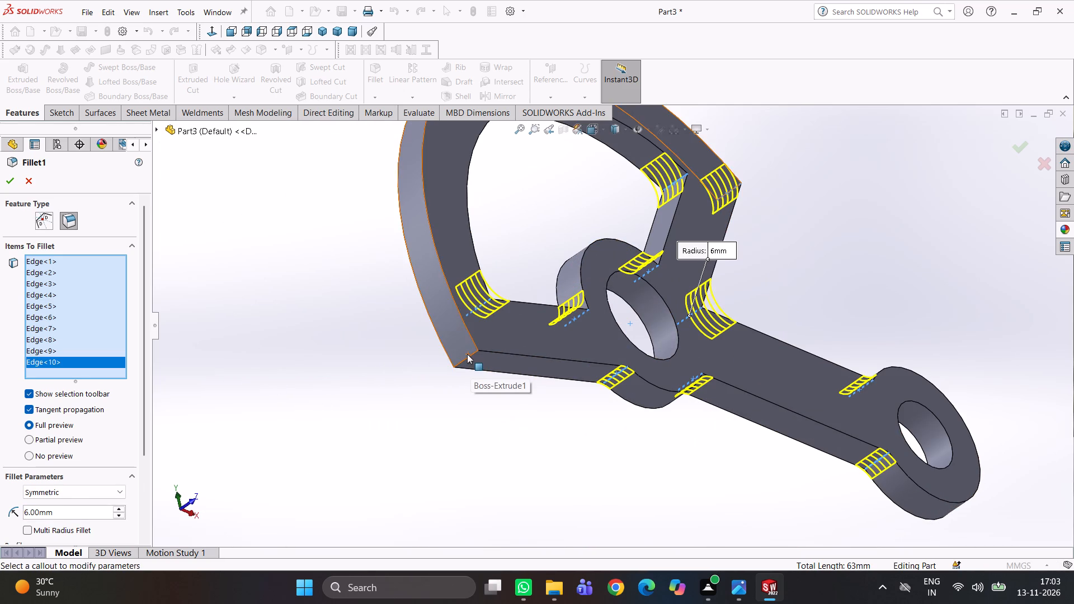
click(469, 356)
scroll(514, 370, up, 2)
middle_drag(519, 378, 464, 404)
scroll(502, 404, up, 4)
click(9, 185)
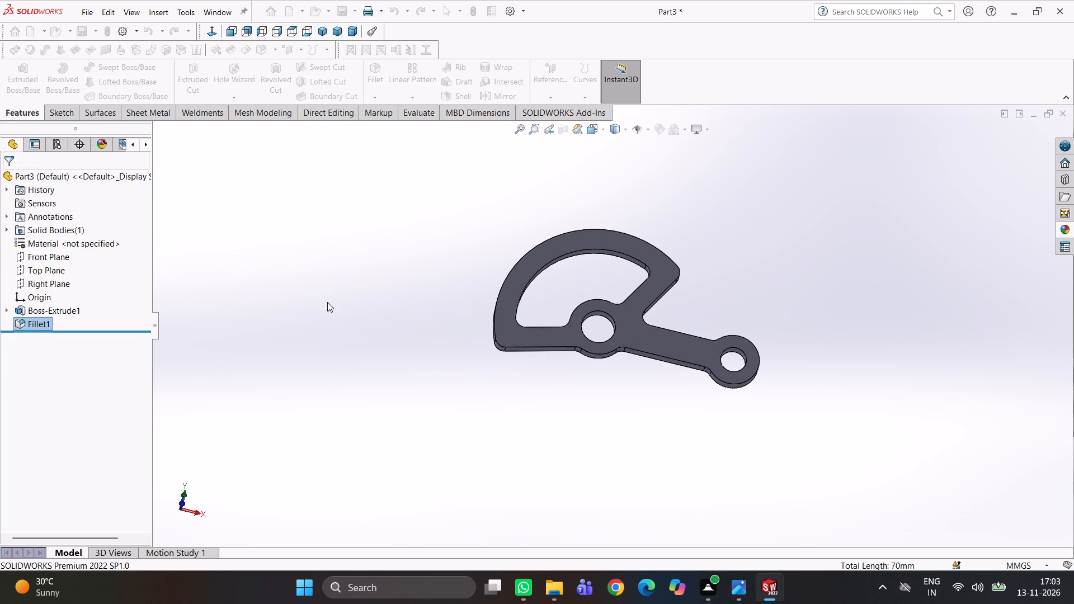
Look over the filleted lever and check the Practice Problem 2.10 drawing in Photos, returning to SOLIDWORKS.
scroll(586, 356, up, 4)
middle_drag(649, 309, 639, 398)
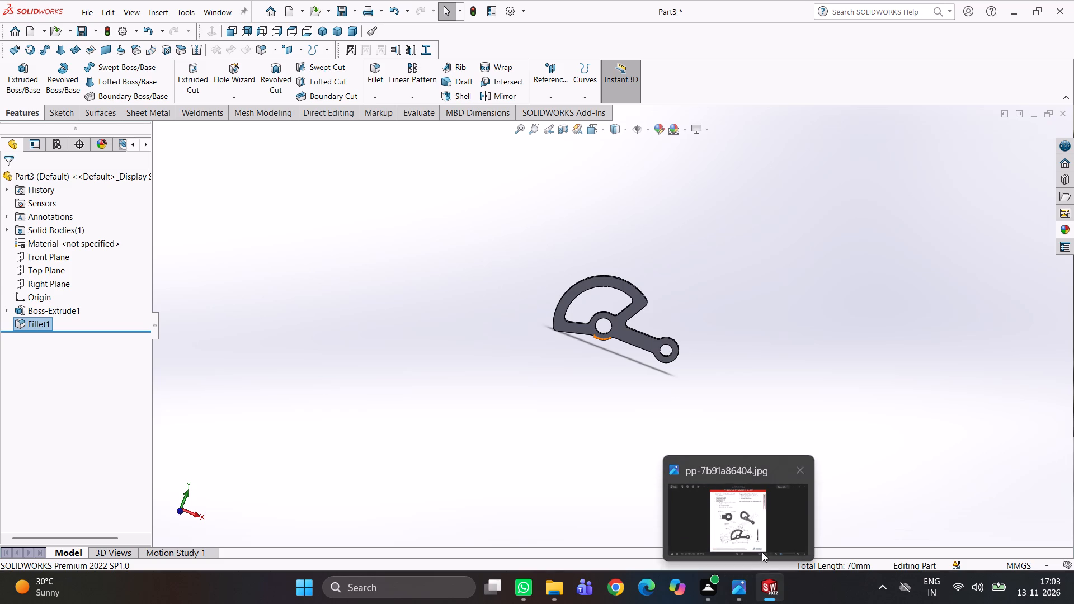
click(735, 587)
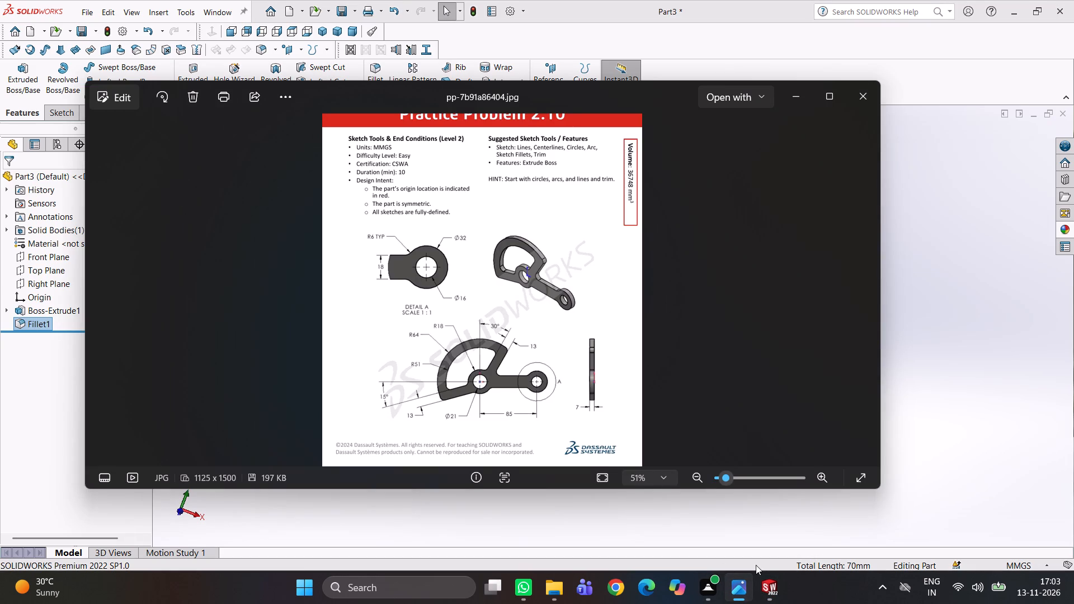
click(771, 591)
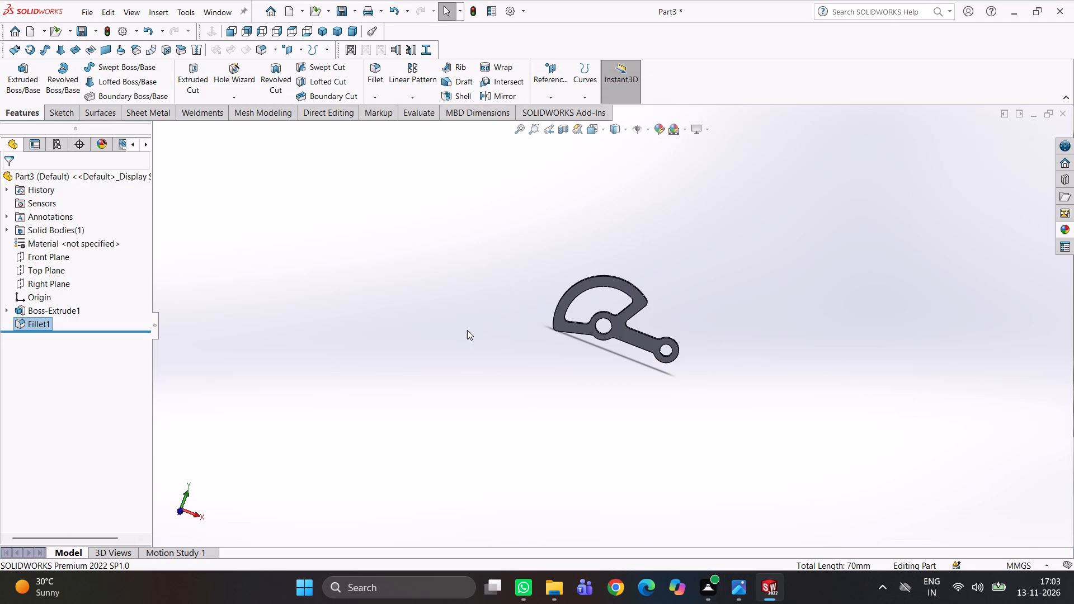
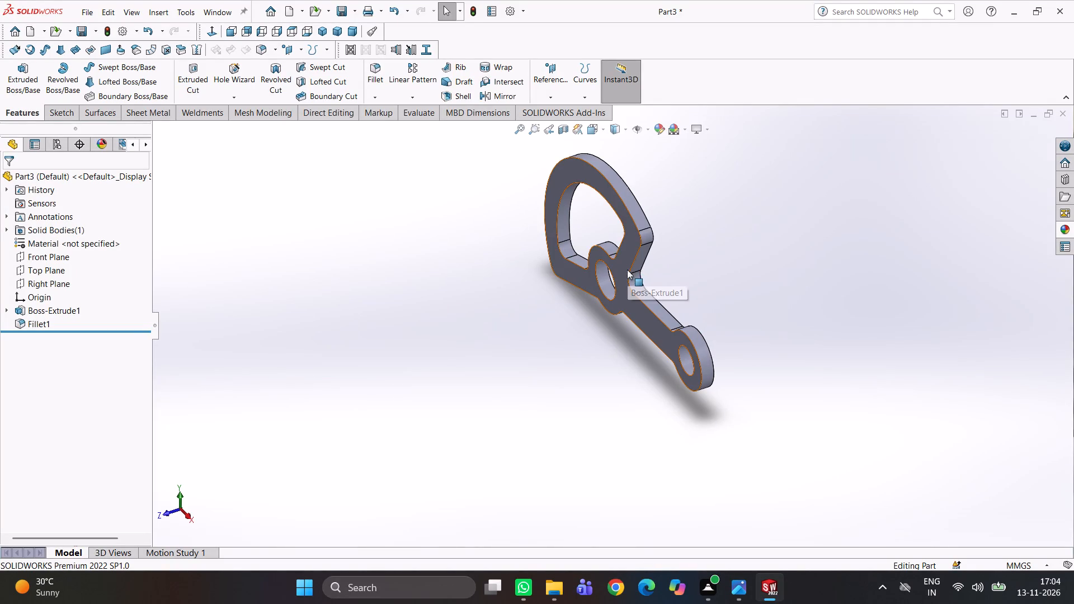
Inspect the finished lever from the front, back and edge, examining the 6 mm fillets around the half ring, hub and eye arm.
scroll(622, 266, up, 1)
middle_drag(625, 271, 673, 309)
scroll(609, 243, down, 3)
middle_drag(607, 247, 610, 261)
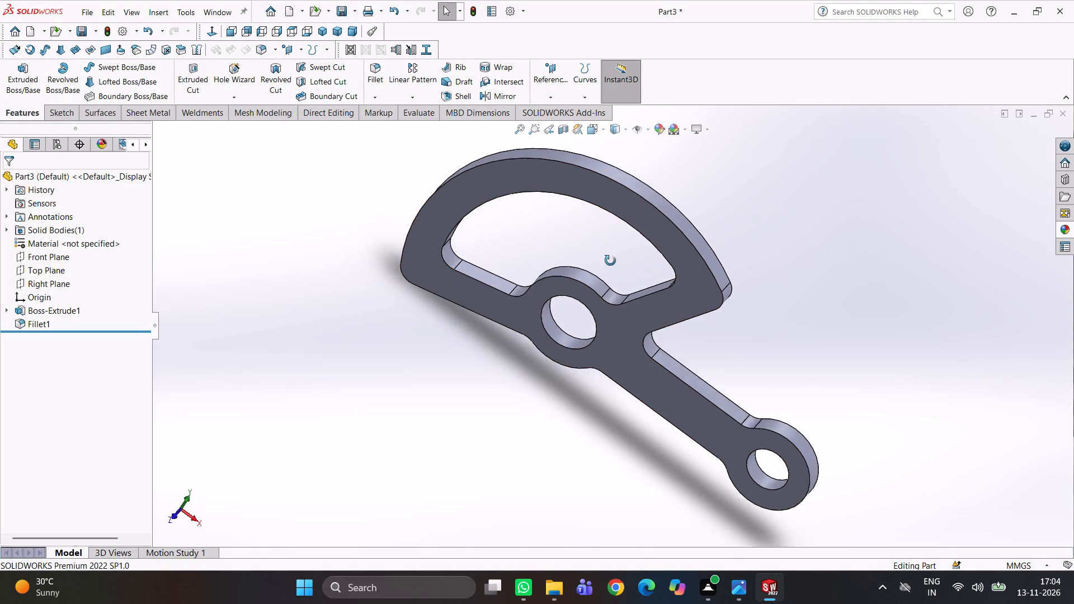
middle_drag(610, 261, 620, 294)
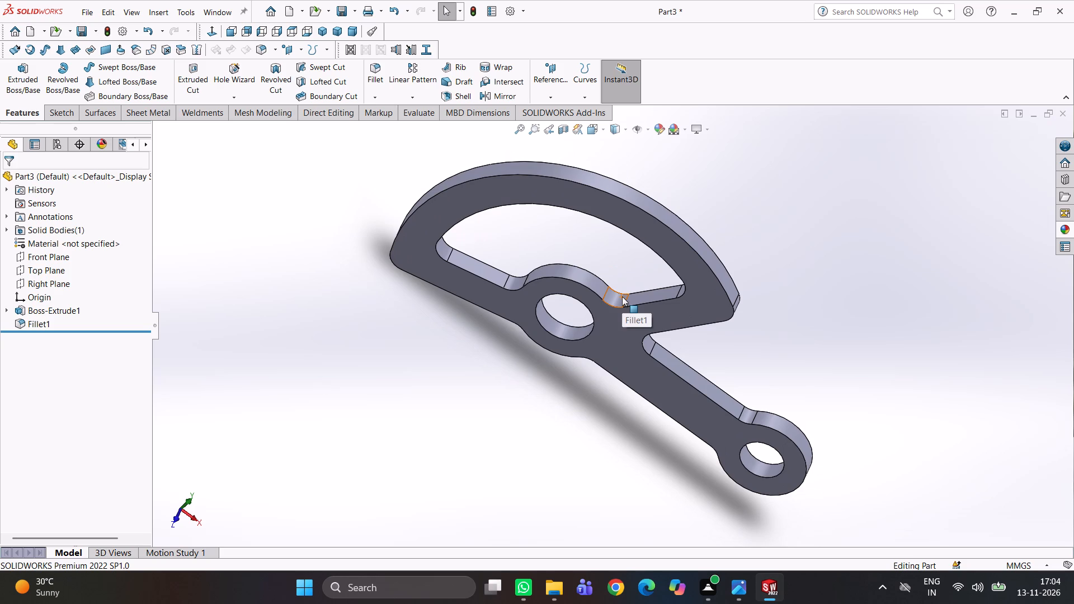
scroll(623, 283, up, 3)
middle_drag(601, 329, 510, 272)
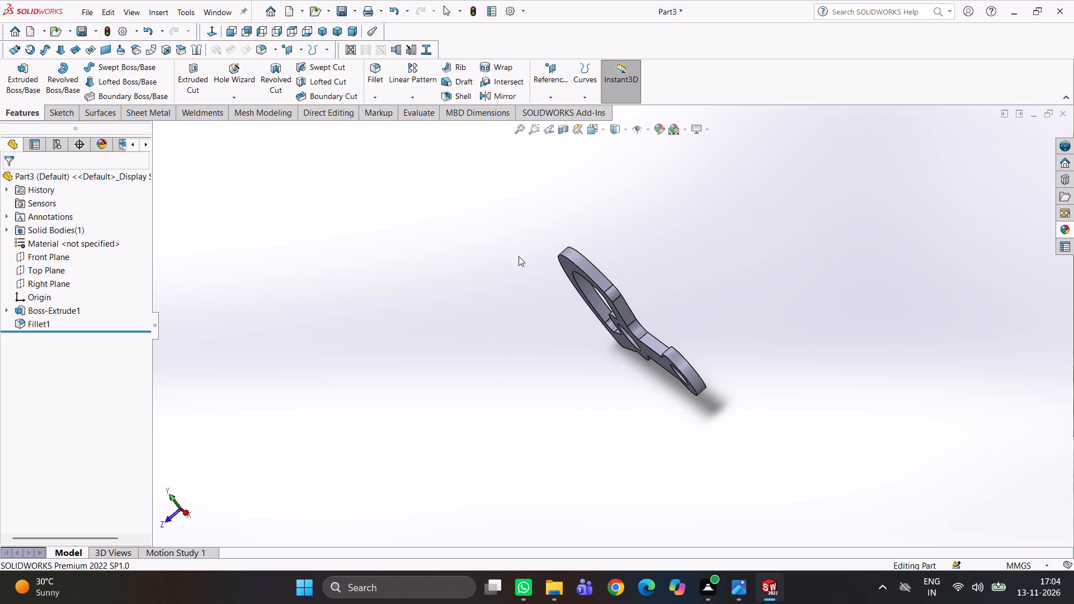
scroll(591, 357, down, 1)
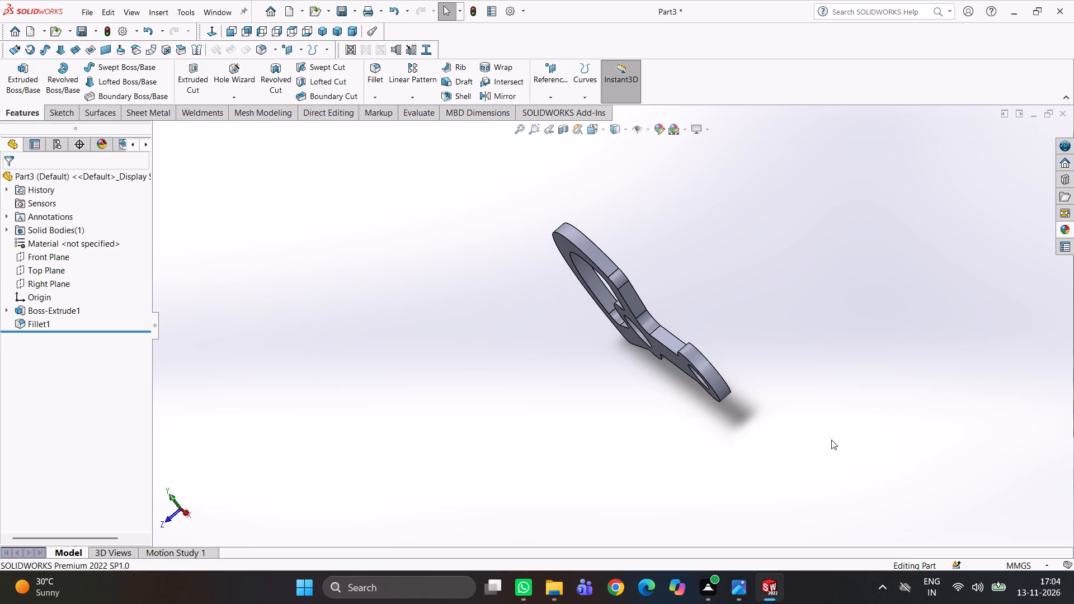
middle_drag(669, 344, 912, 319)
middle_drag(621, 348, 564, 253)
scroll(631, 254, down, 2)
middle_drag(695, 273, 616, 217)
scroll(645, 264, up, 3)
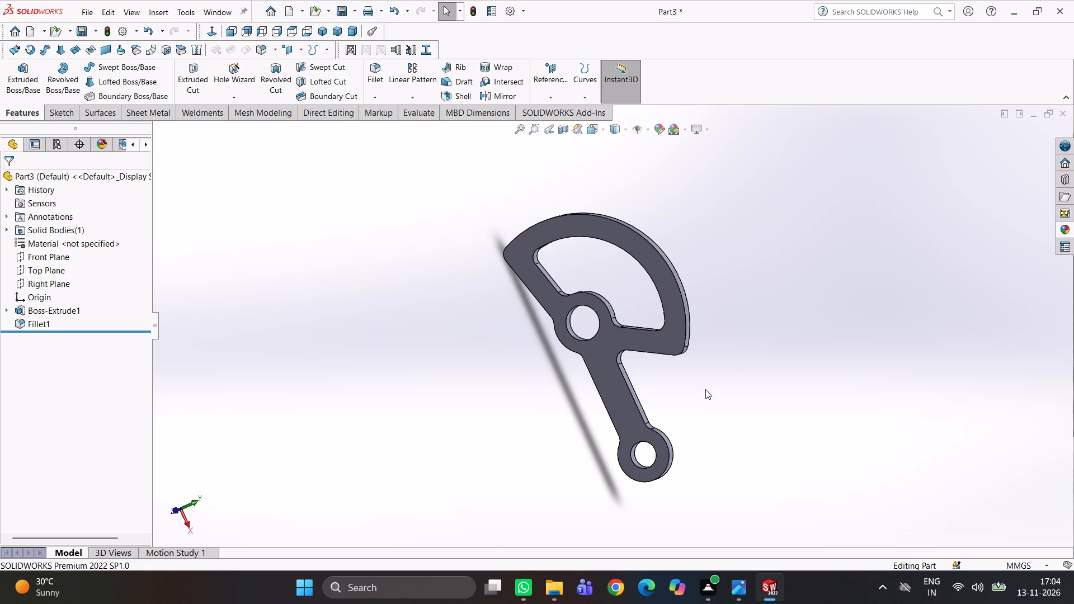
scroll(625, 350, down, 3)
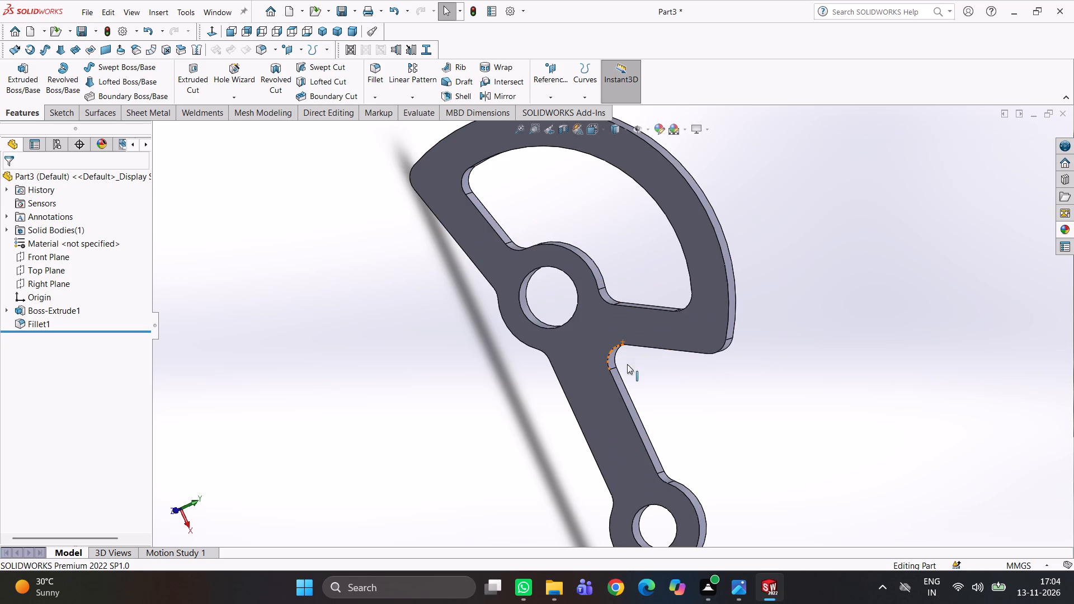
middle_drag(642, 385, 639, 317)
scroll(647, 374, down, 3)
middle_drag(647, 375, 736, 307)
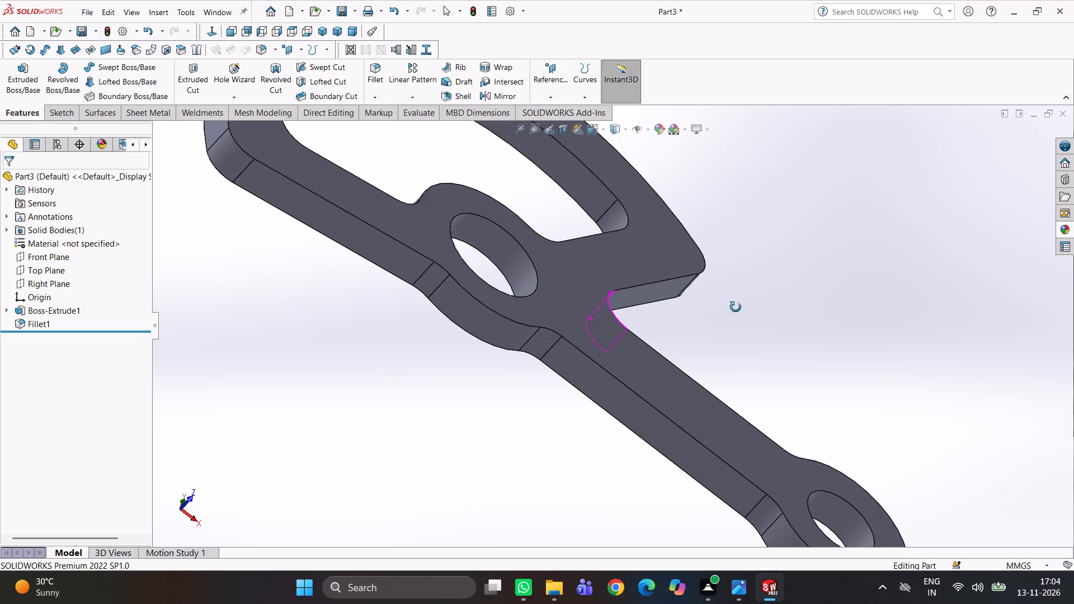
middle_drag(736, 307, 745, 320)
scroll(589, 332, up, 3)
middle_drag(563, 347, 507, 359)
scroll(459, 352, down, 2)
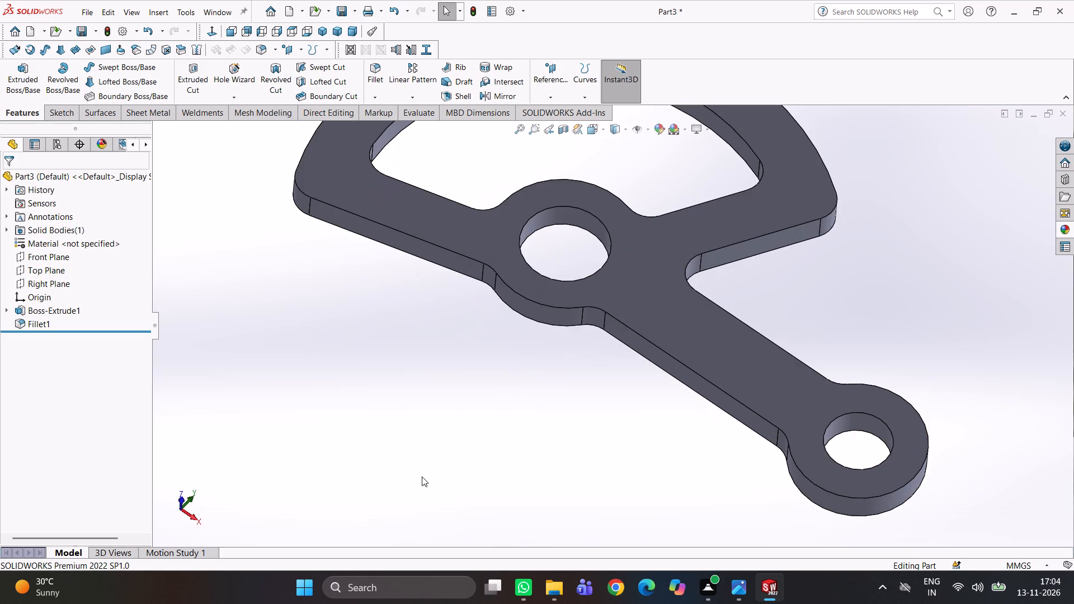
scroll(625, 475, down, 2)
scroll(668, 398, up, 6)
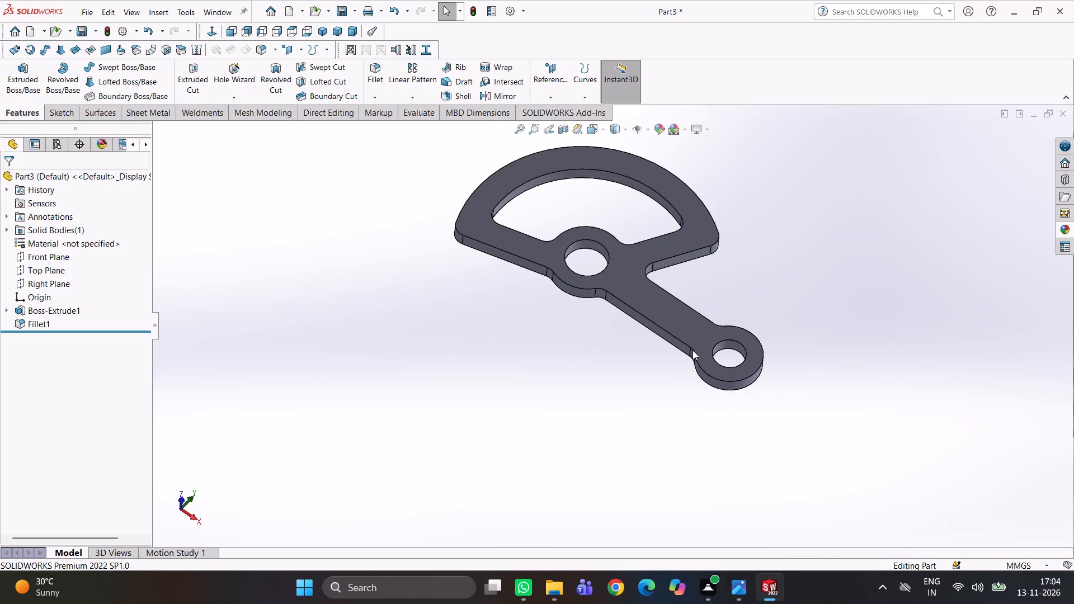
middle_drag(654, 258, 647, 304)
scroll(580, 272, down, 4)
middle_drag(605, 255, 578, 305)
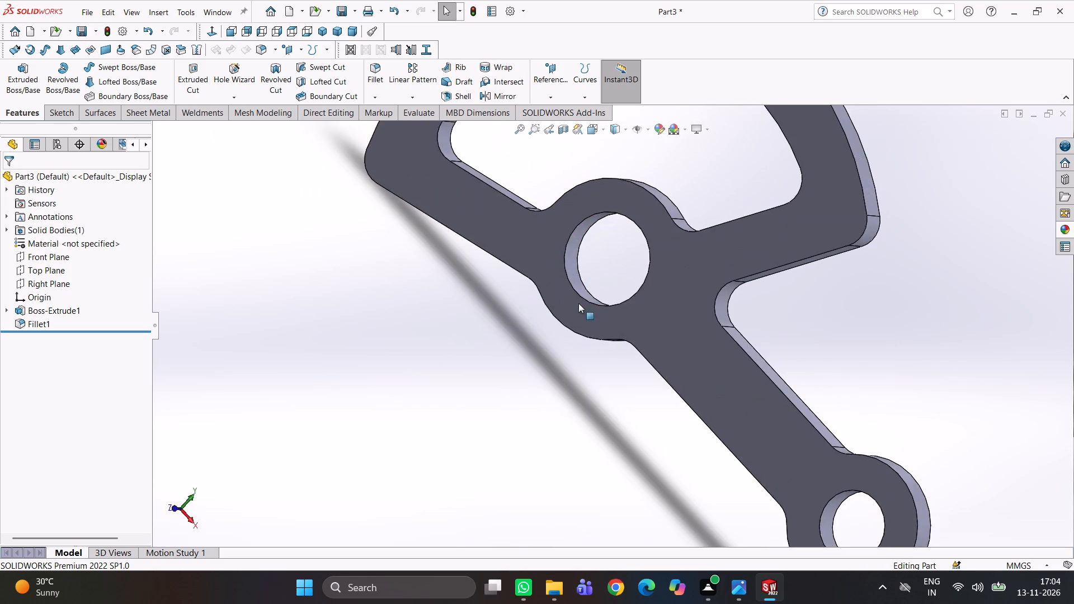
scroll(619, 290, up, 4)
scroll(687, 308, up, 2)
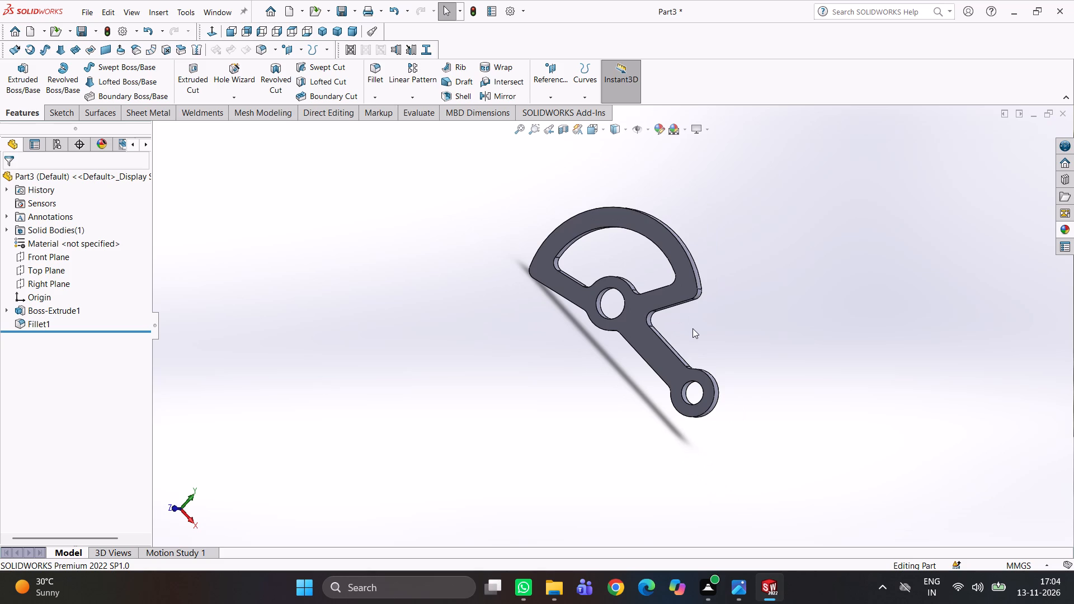
scroll(626, 340, up, 2)
middle_drag(686, 351, 598, 360)
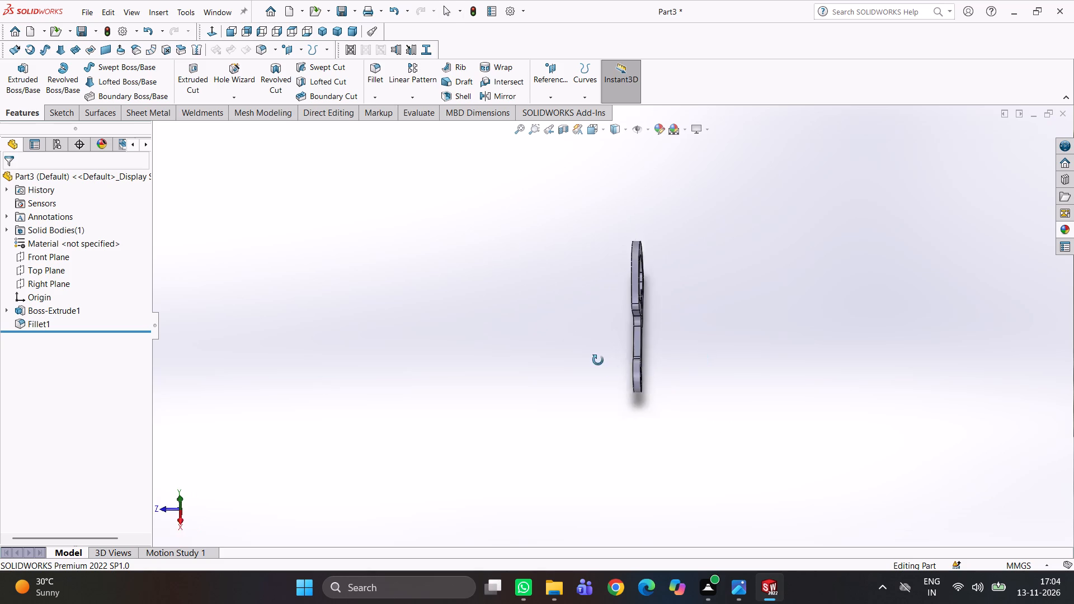
middle_drag(598, 360, 590, 328)
scroll(611, 315, down, 5)
middle_drag(707, 289, 624, 338)
scroll(680, 310, down, 2)
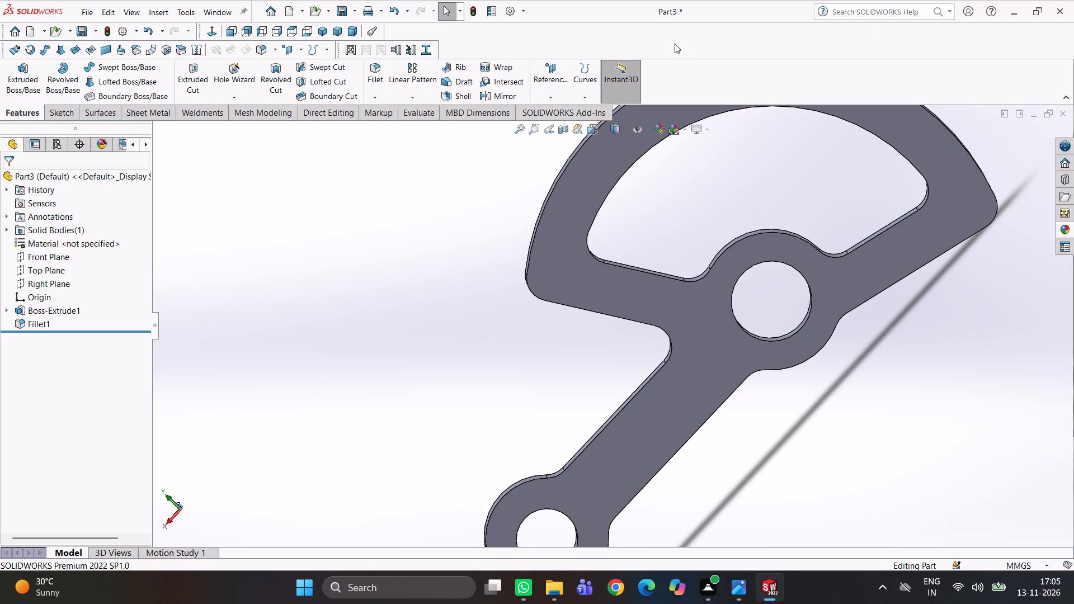
scroll(779, 201, up, 3)
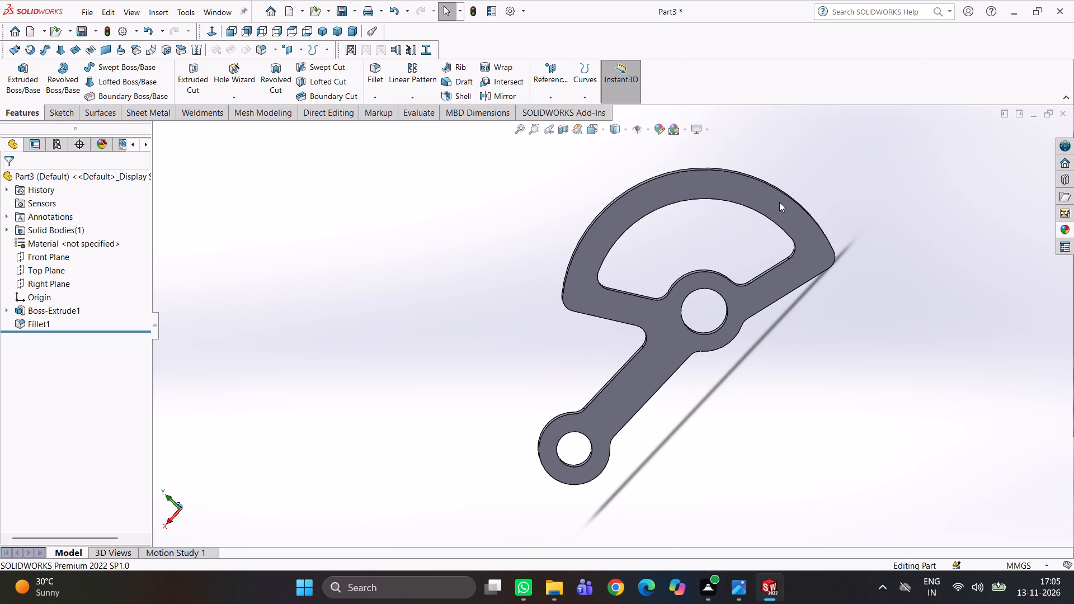
middle_drag(624, 352, 729, 316)
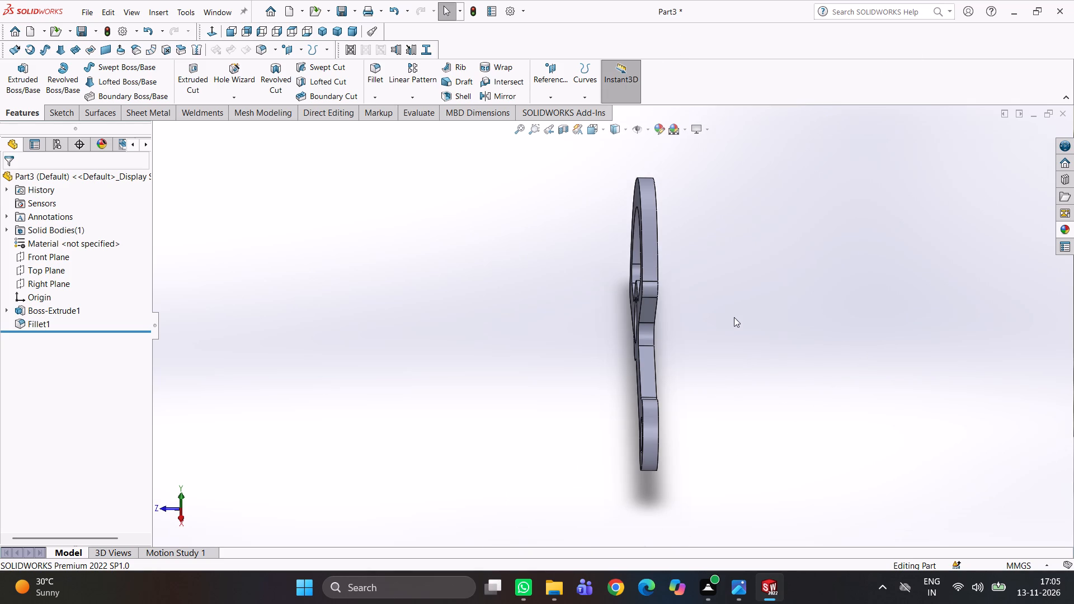
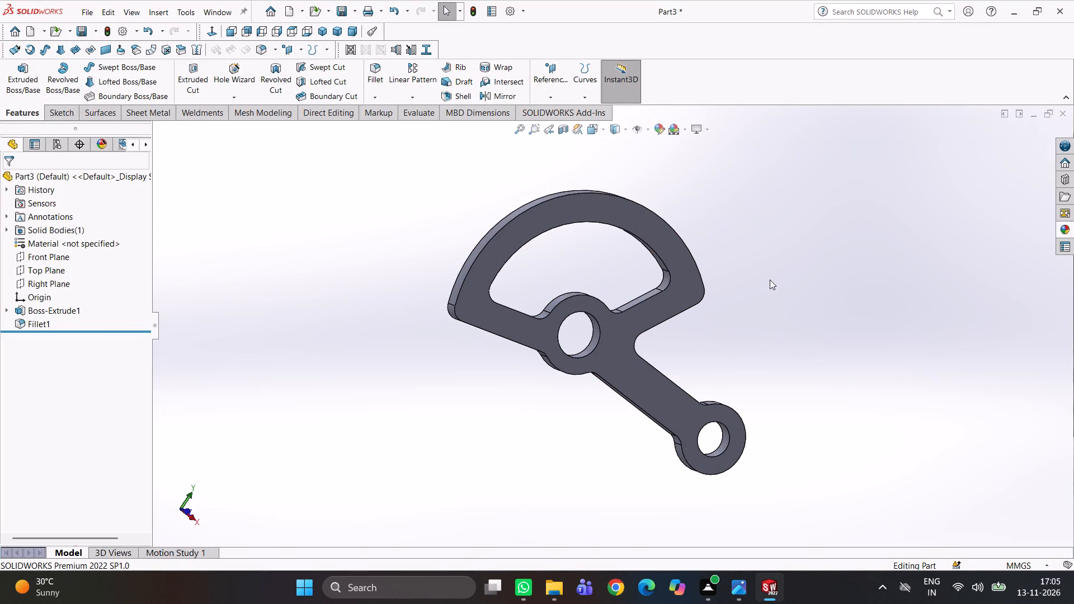
Examine the lever's faces, edge thickness and both holes from several oblique angles, near and far.
scroll(712, 313, up, 1)
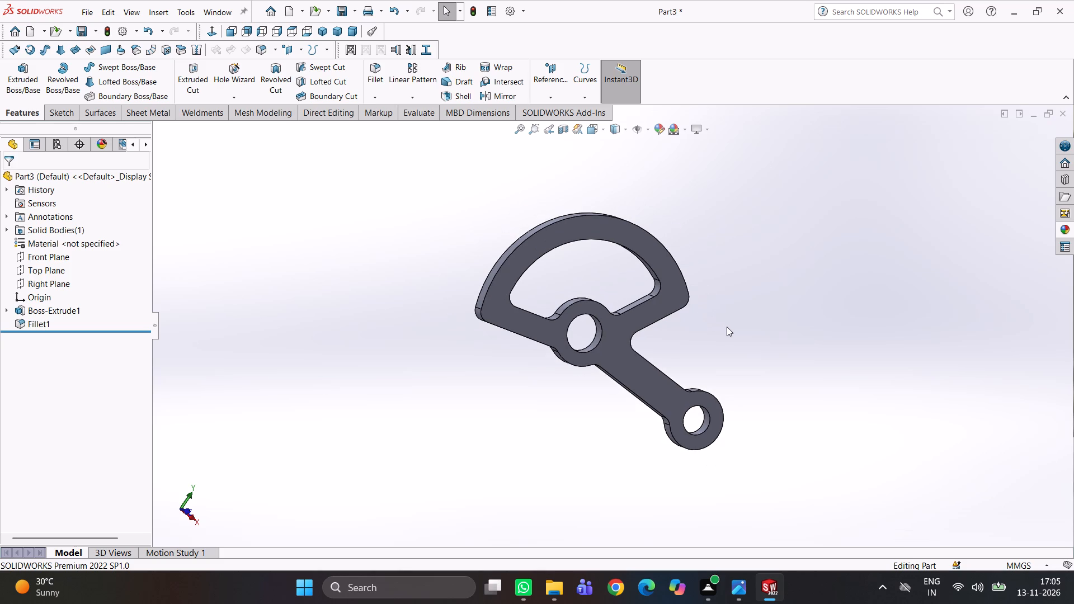
middle_drag(717, 341, 651, 363)
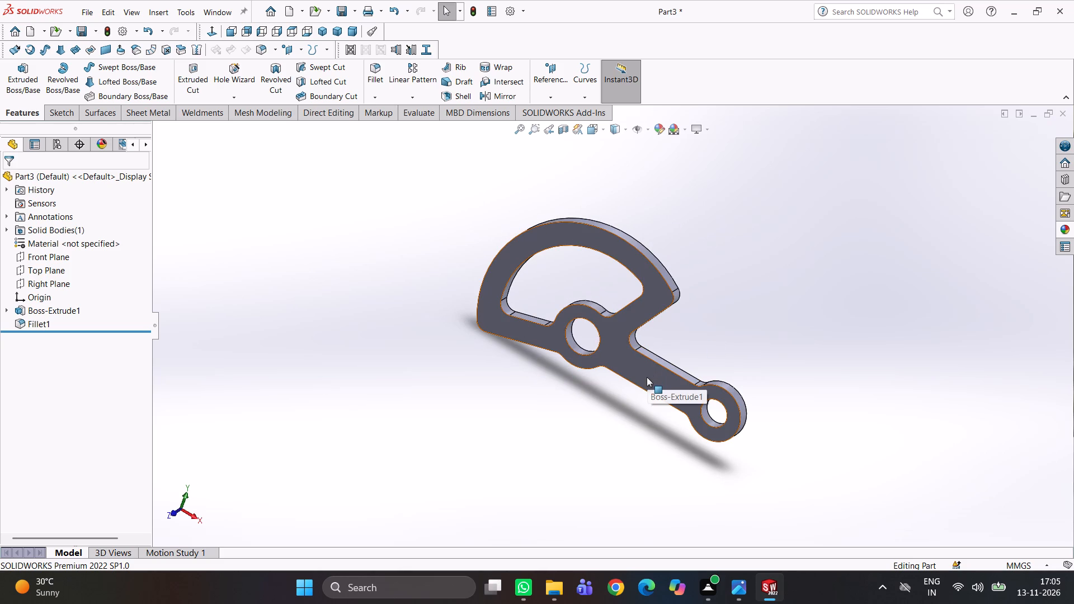
scroll(649, 405, down, 3)
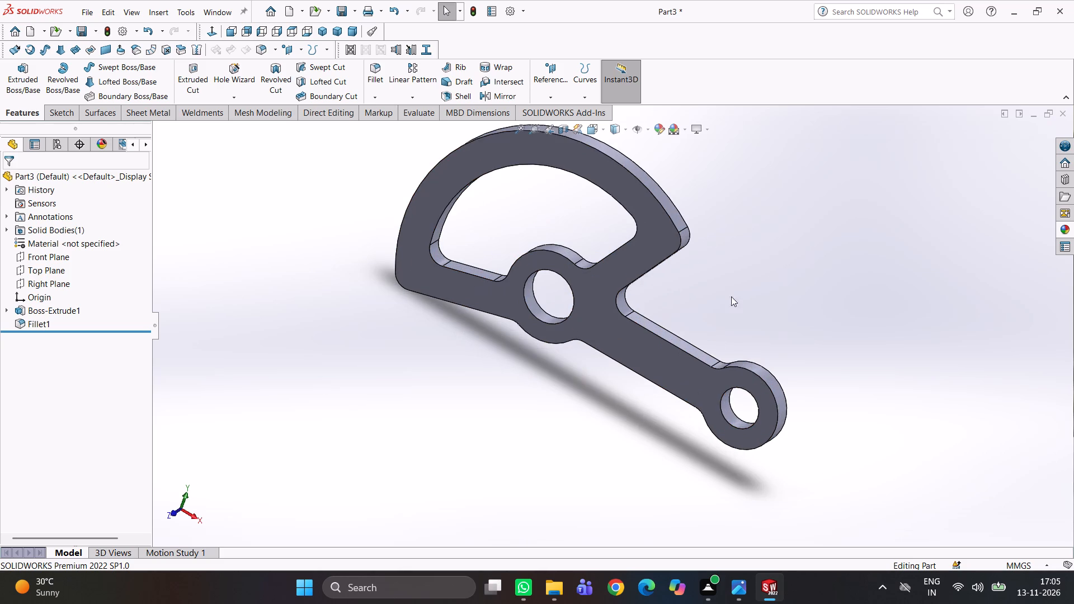
scroll(426, 298, down, 3)
scroll(494, 250, up, 4)
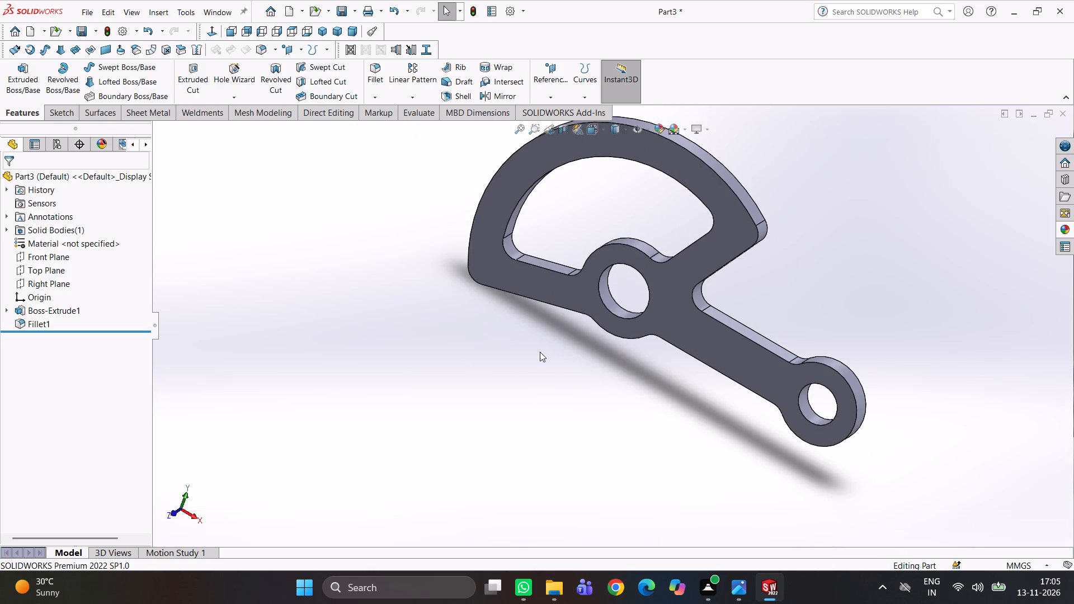
middle_drag(540, 352, 690, 390)
scroll(640, 210, up, 3)
middle_drag(669, 234, 581, 294)
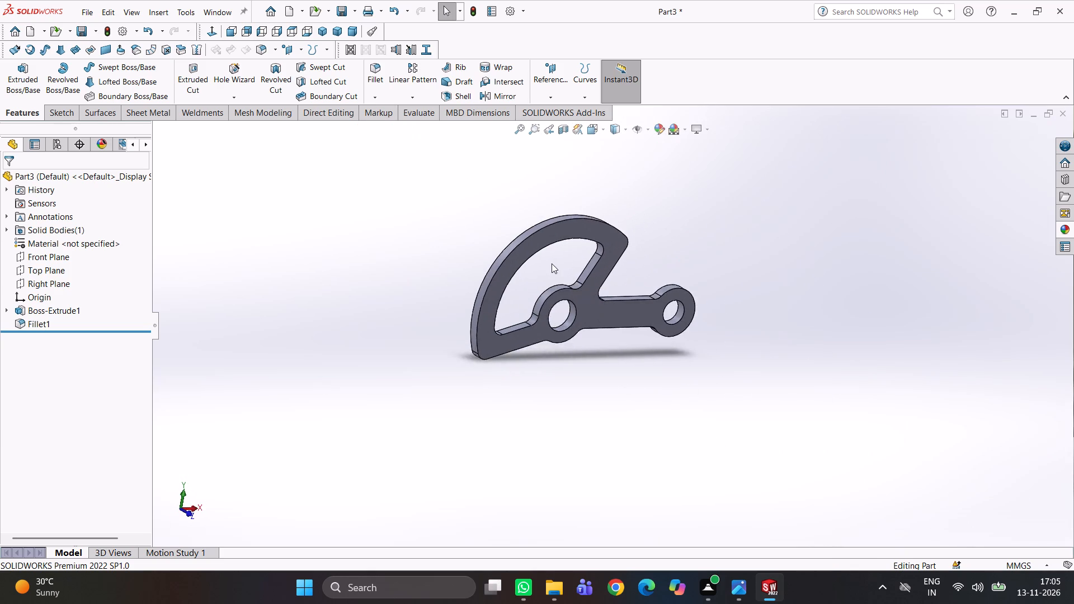
scroll(552, 263, down, 5)
middle_drag(612, 289, 546, 204)
scroll(554, 250, up, 3)
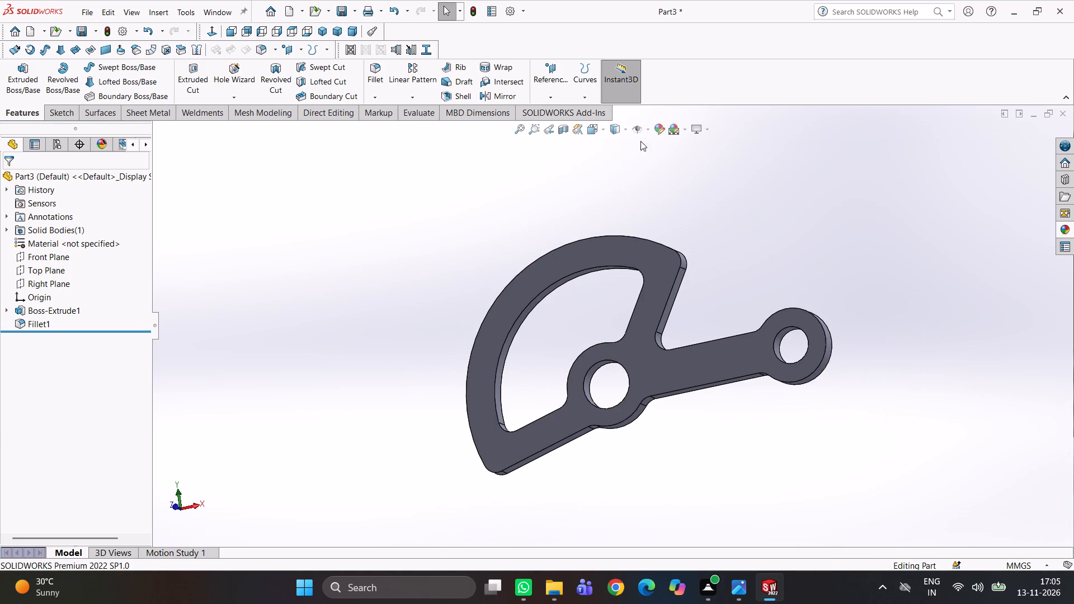
Apply a red colour from the standard swatches to the whole part's appearance.
click(660, 131)
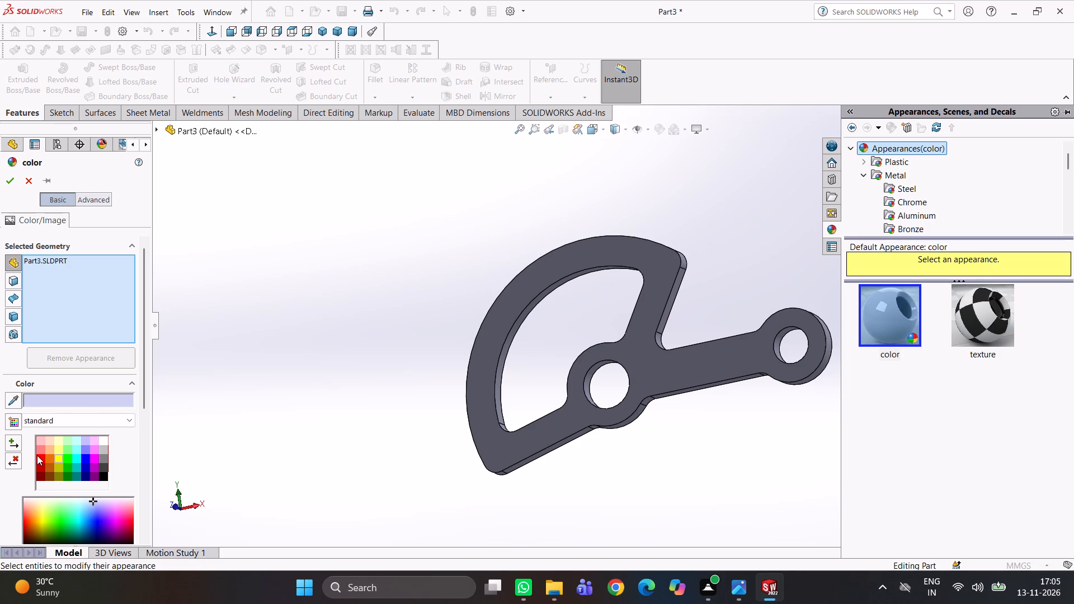
click(37, 455)
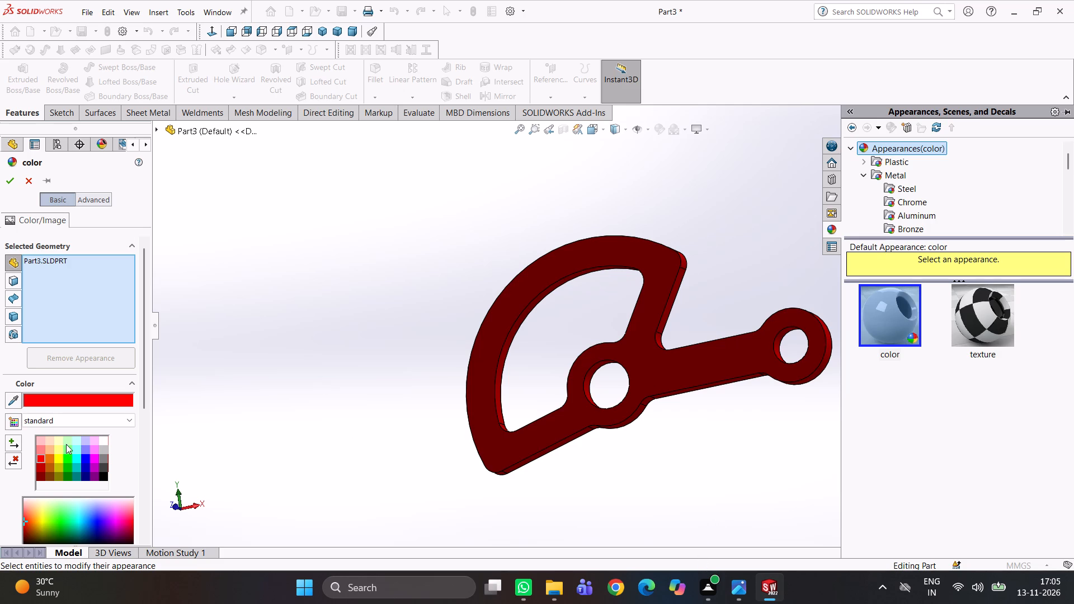
scroll(663, 190, up, 2)
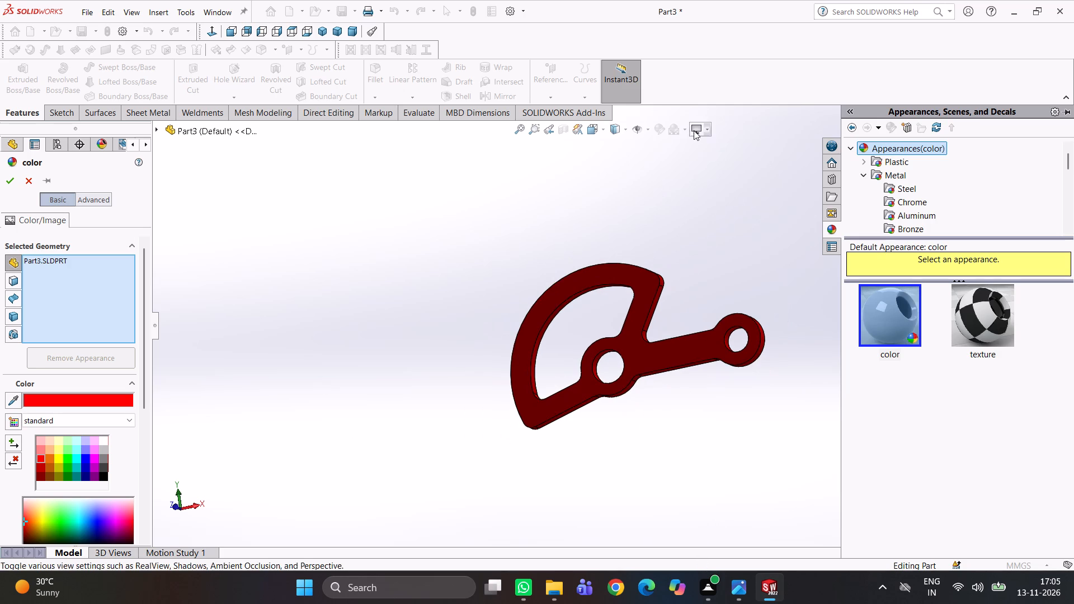
click(13, 180)
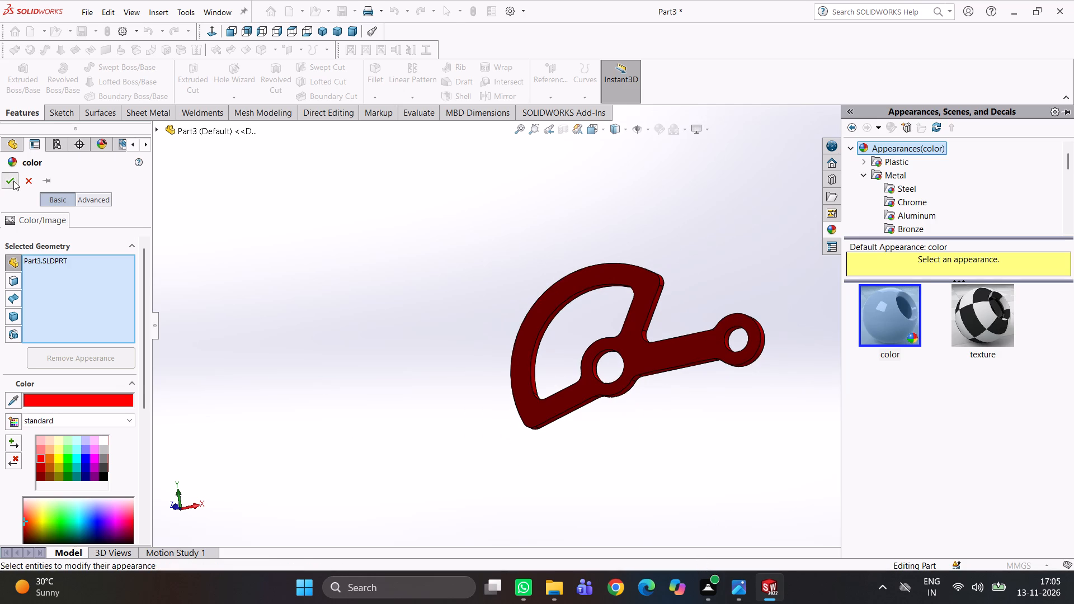
Change the scene background to Plain White.
click(686, 134)
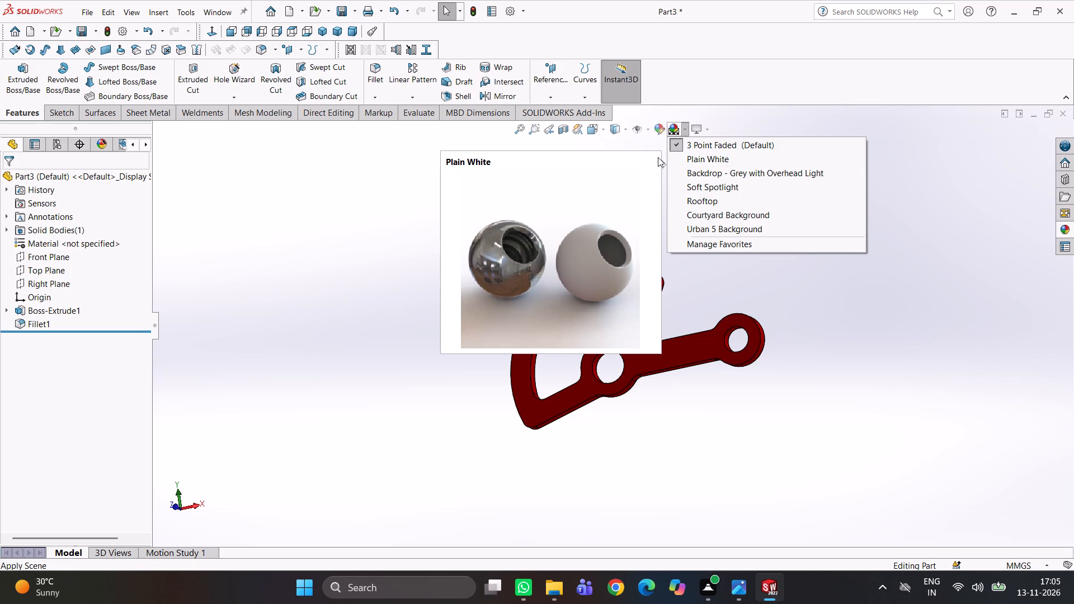
click(689, 158)
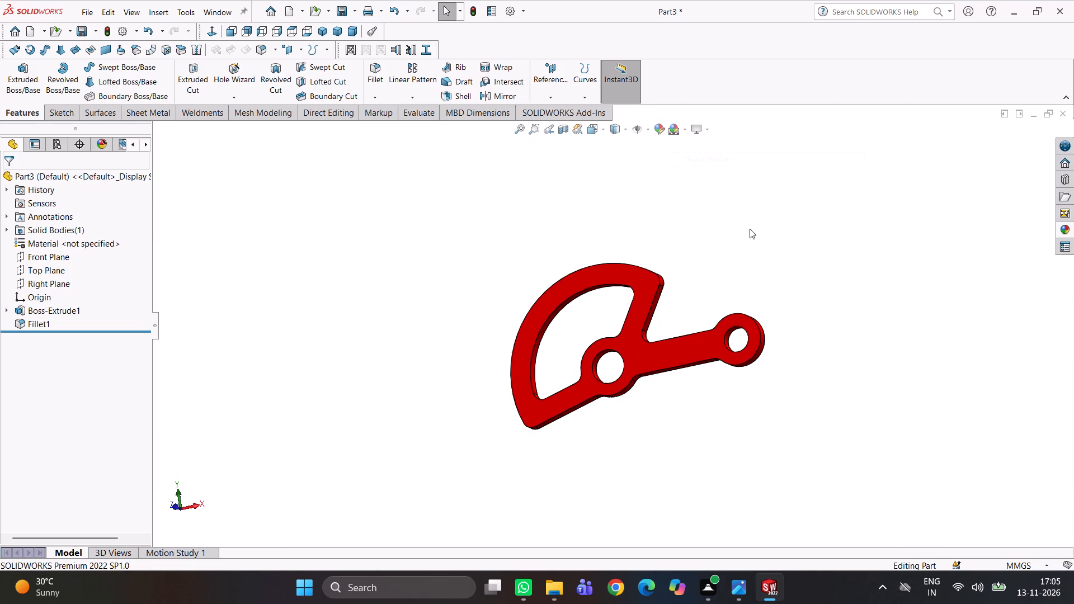
Inspect the red lever from several angles, with a close look at the hub, its hole and the surrounding fillets.
scroll(706, 348, up, 2)
middle_drag(710, 371, 712, 391)
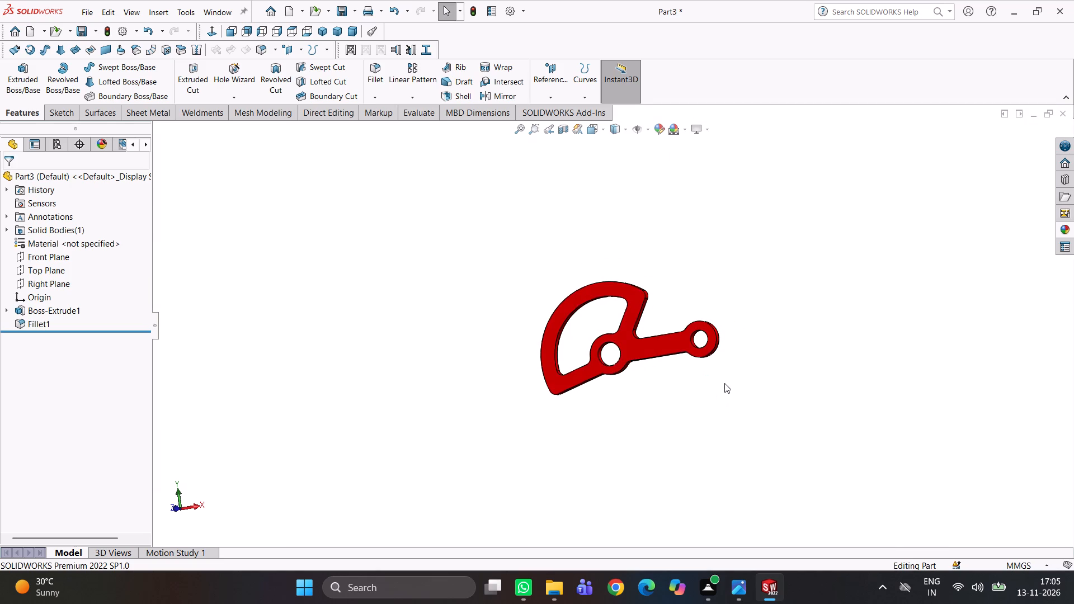
scroll(694, 386, down, 1)
middle_drag(694, 387, 725, 450)
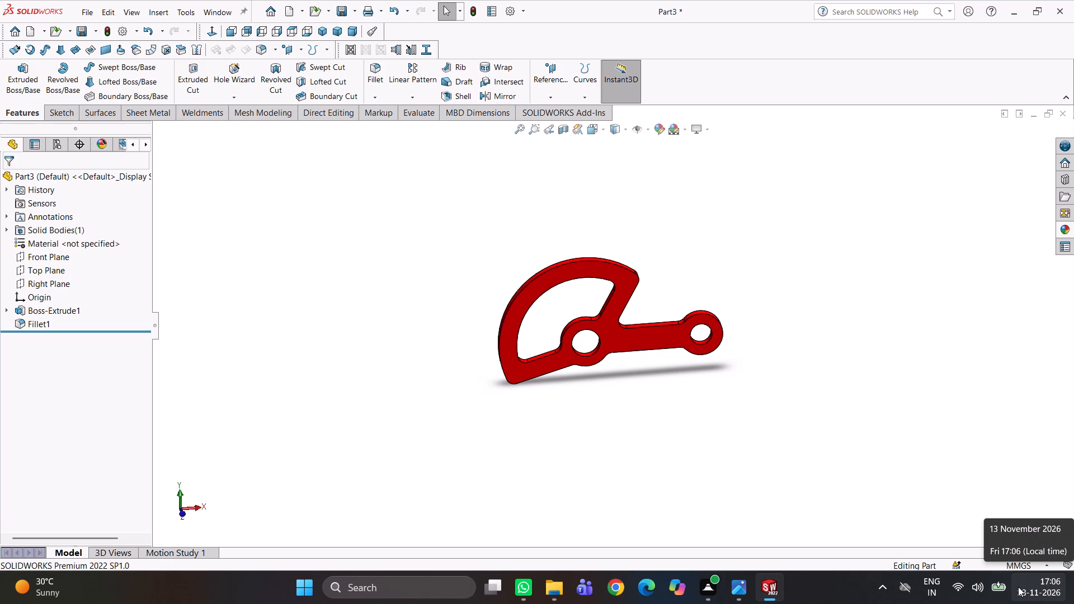
scroll(722, 464, down, 1)
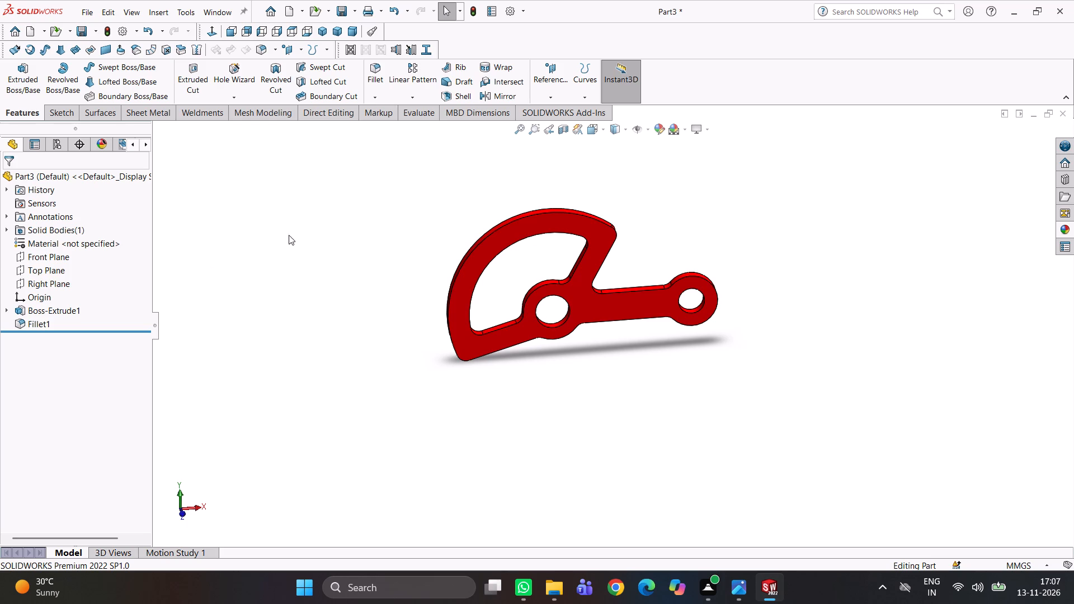
scroll(621, 358, down, 1)
middle_drag(620, 358, 586, 303)
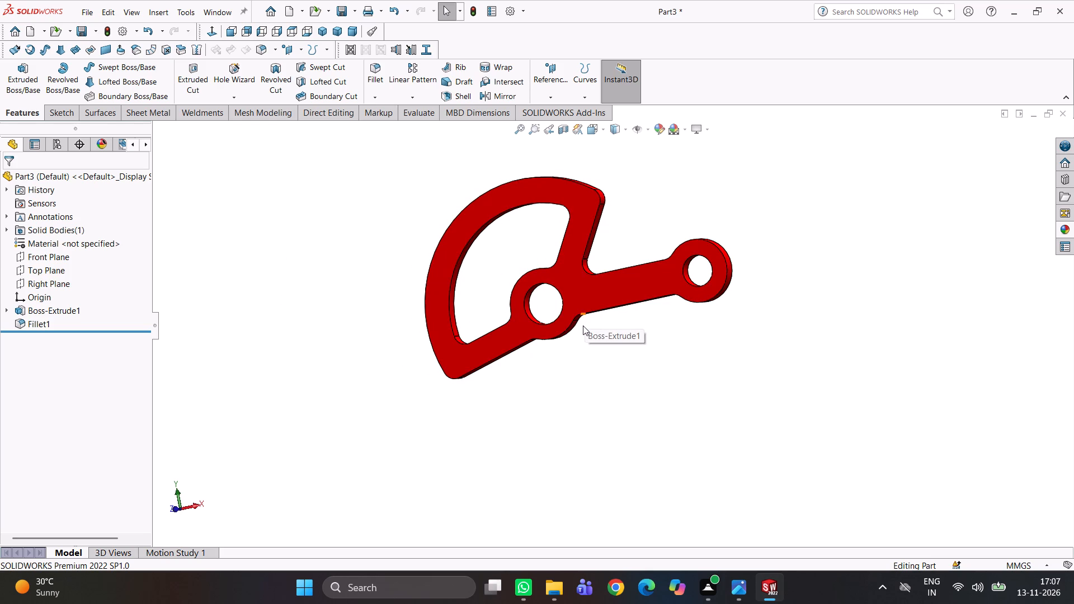
scroll(588, 346, down, 1)
scroll(481, 267, down, 3)
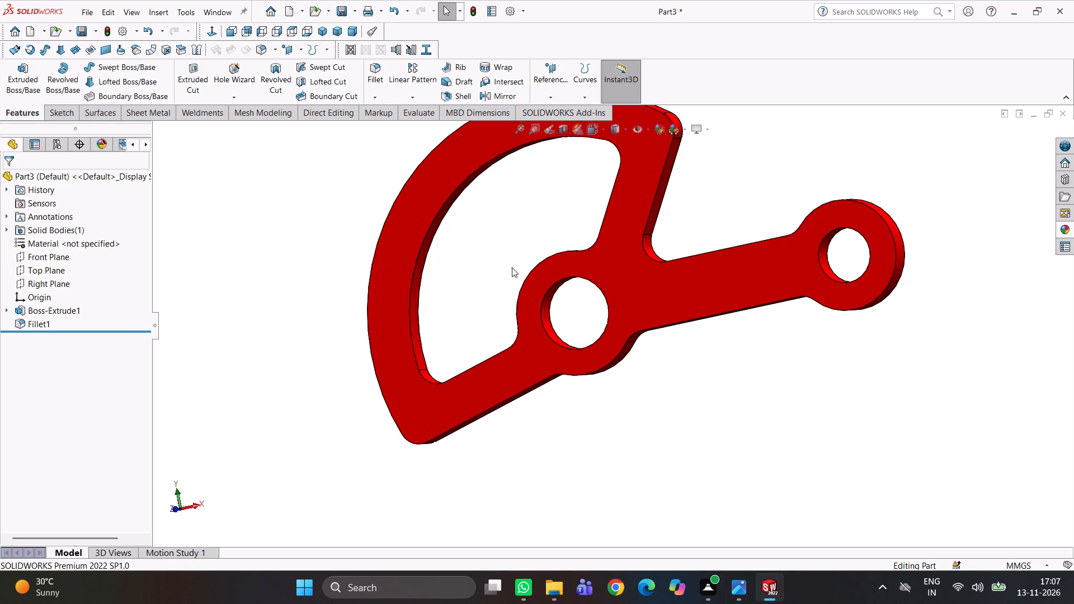
middle_drag(512, 267, 562, 287)
scroll(572, 293, down, 2)
middle_drag(591, 306, 545, 321)
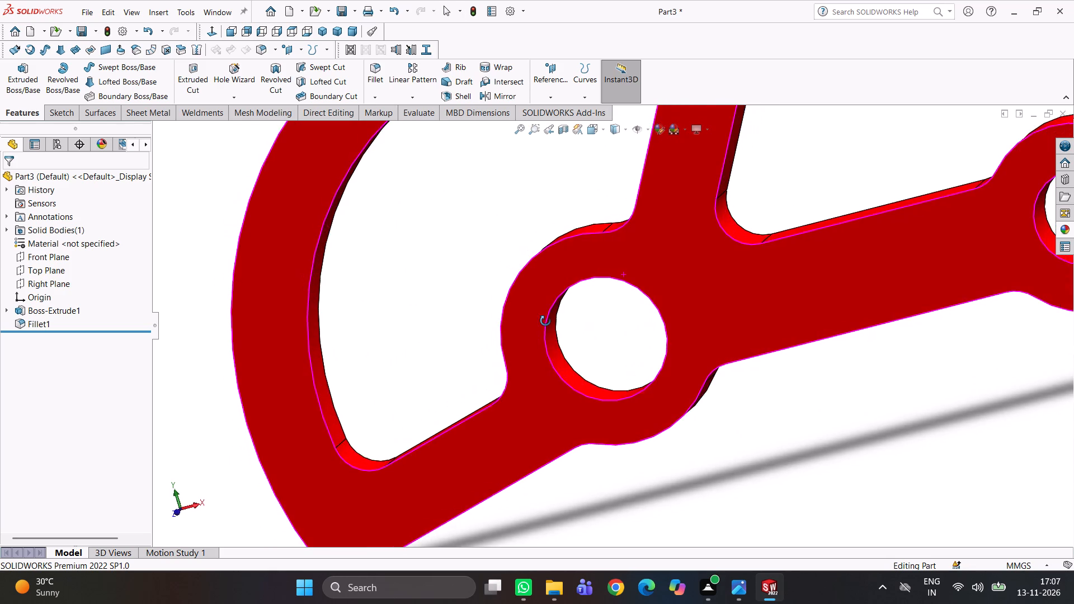
middle_drag(545, 321, 544, 303)
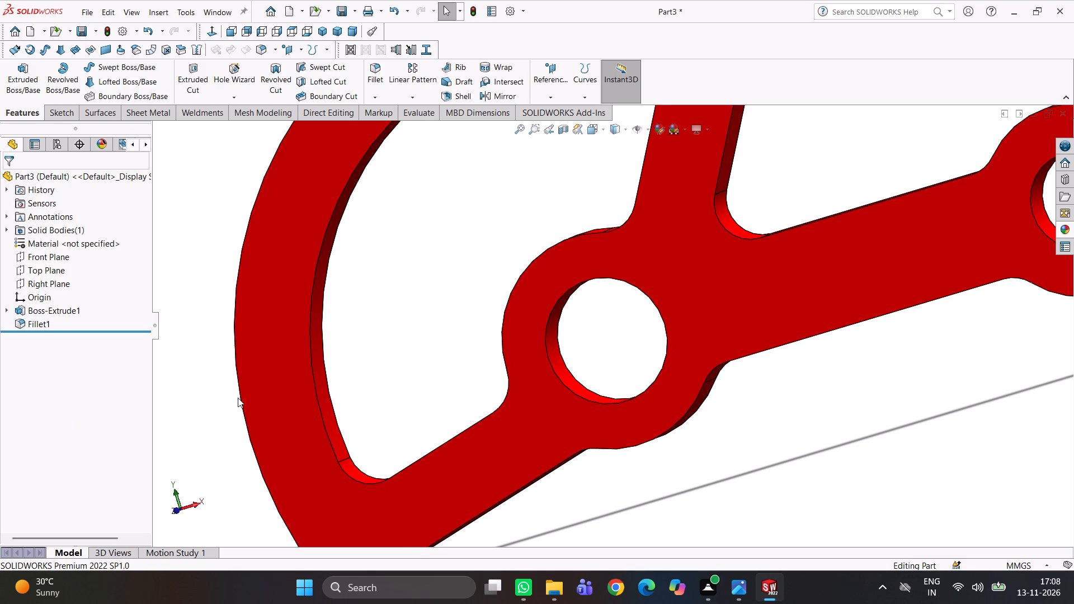
scroll(422, 407, up, 3)
middle_drag(516, 412, 572, 277)
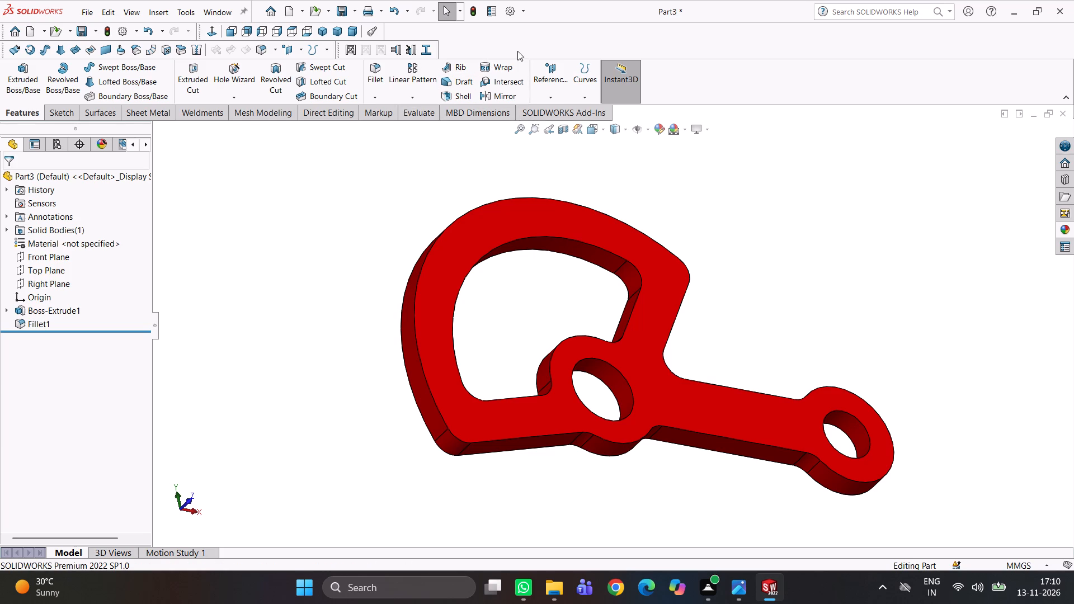
scroll(516, 54, down, 2)
scroll(533, 95, up, 3)
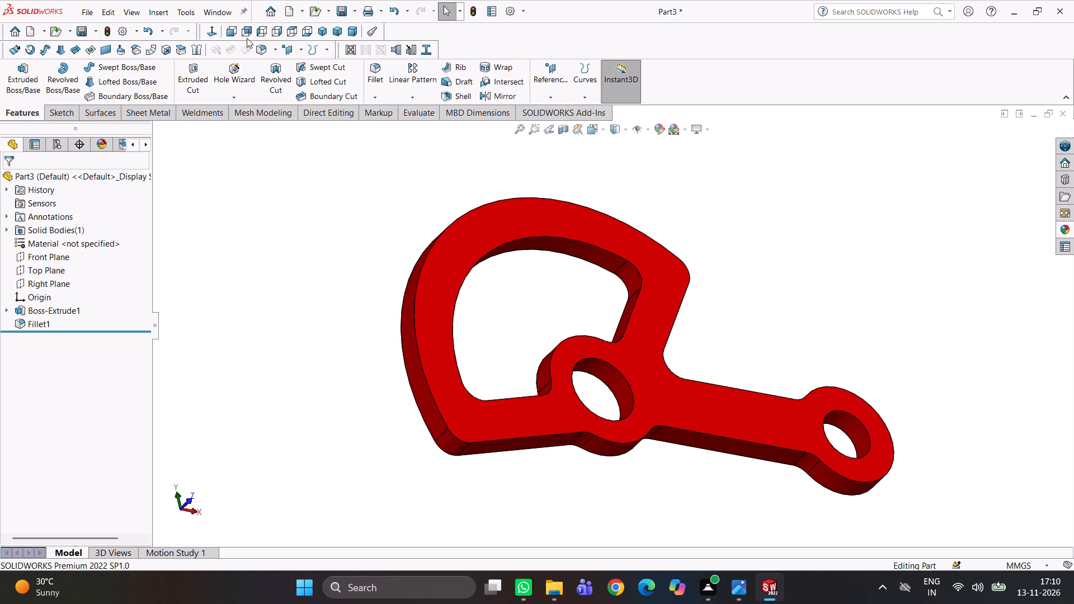
Check the lever in the standard Back, Left, Right and Top views.
click(246, 34)
click(264, 32)
click(280, 32)
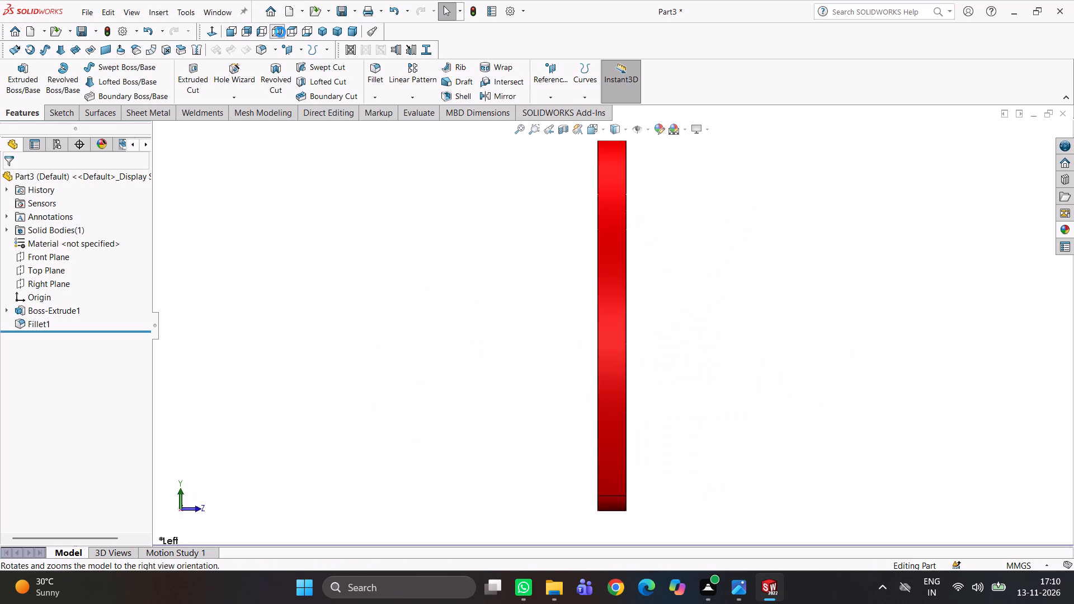
click(289, 31)
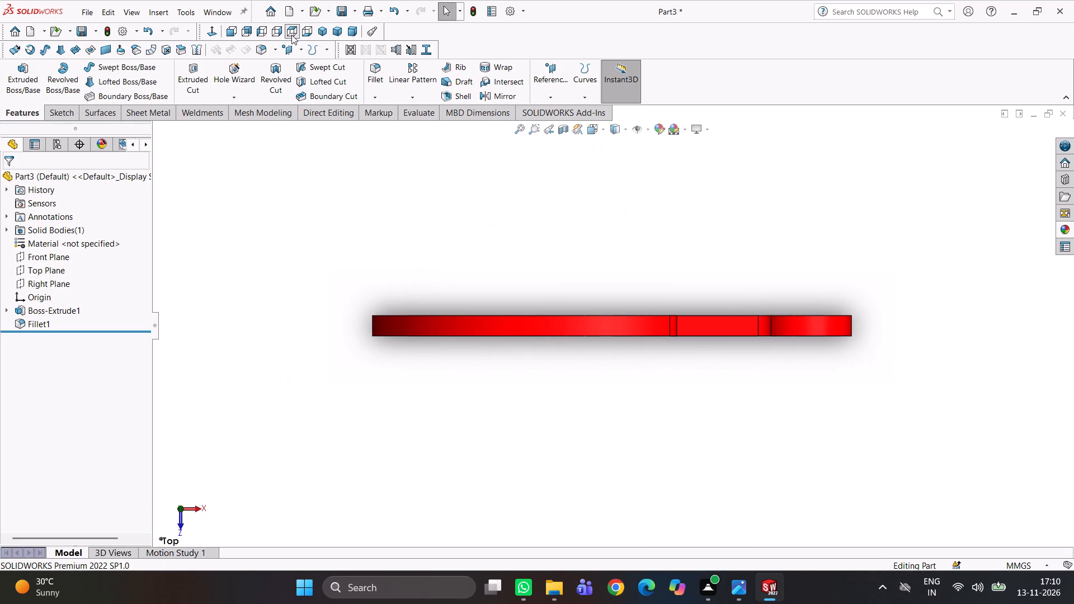
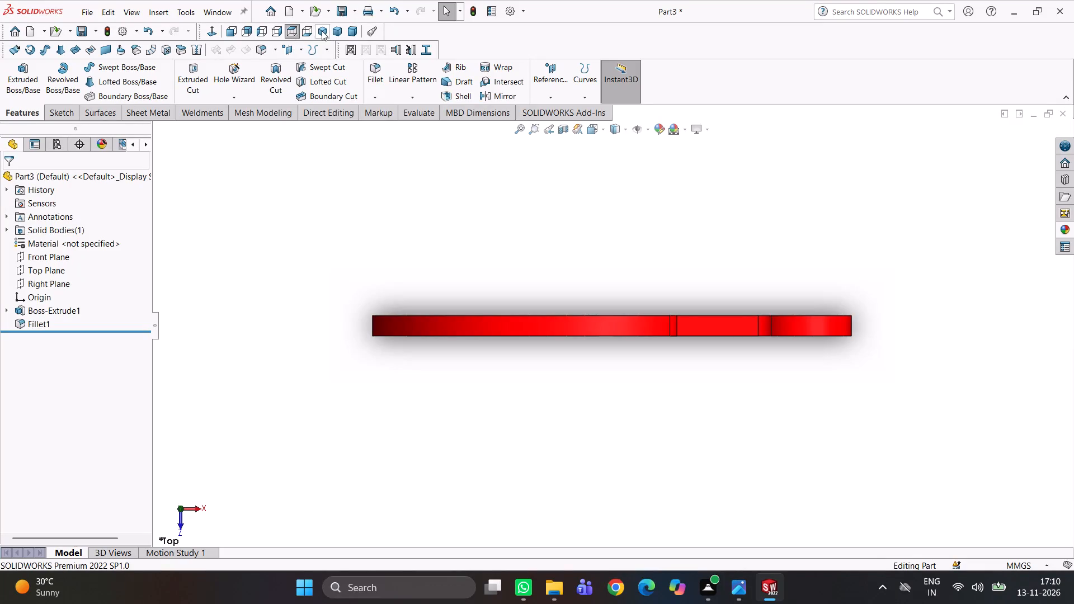
Check the lever in the standard Bottom, Left, Back and Top views, finishing in the Isometric view.
click(308, 29)
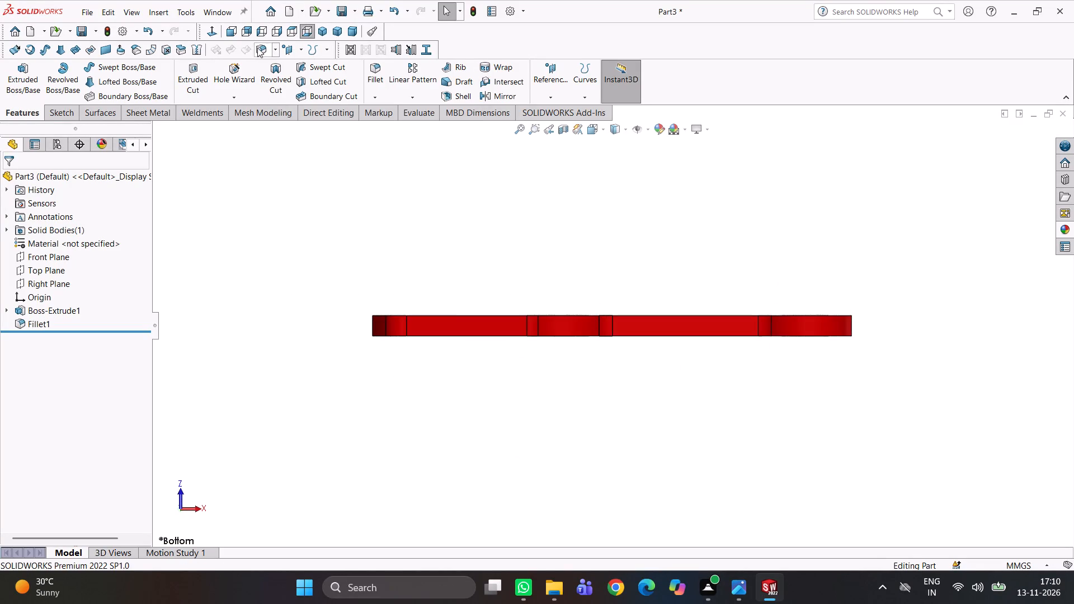
click(265, 28)
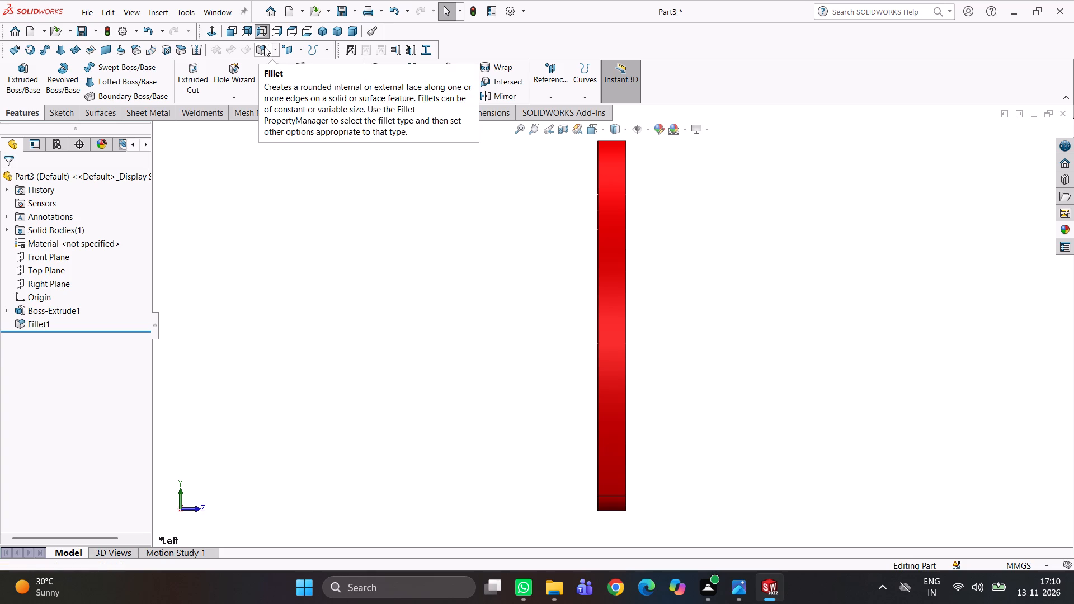
click(224, 31)
click(245, 31)
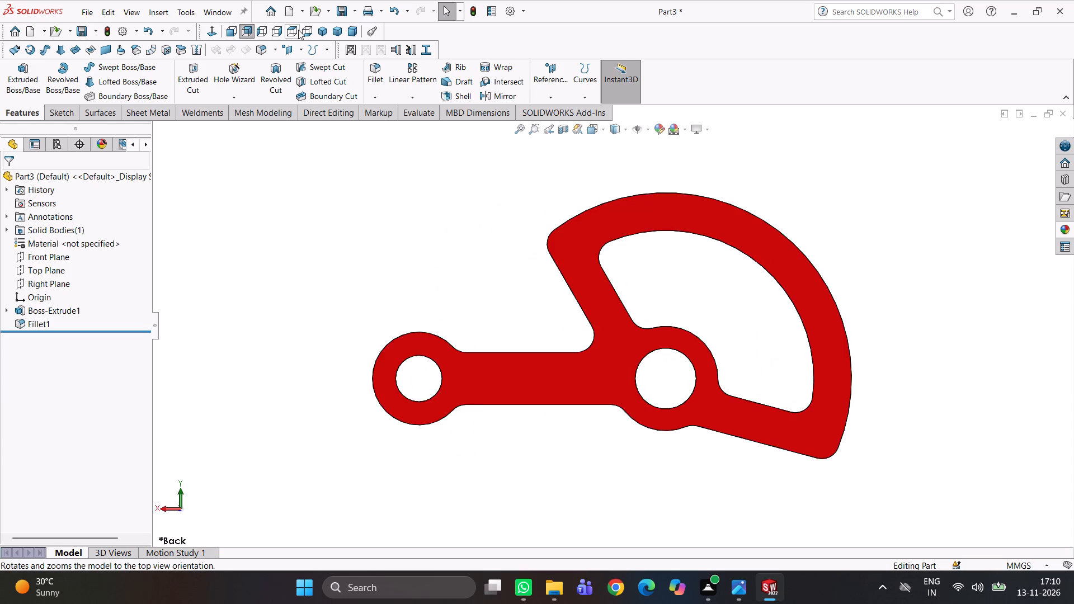
click(296, 30)
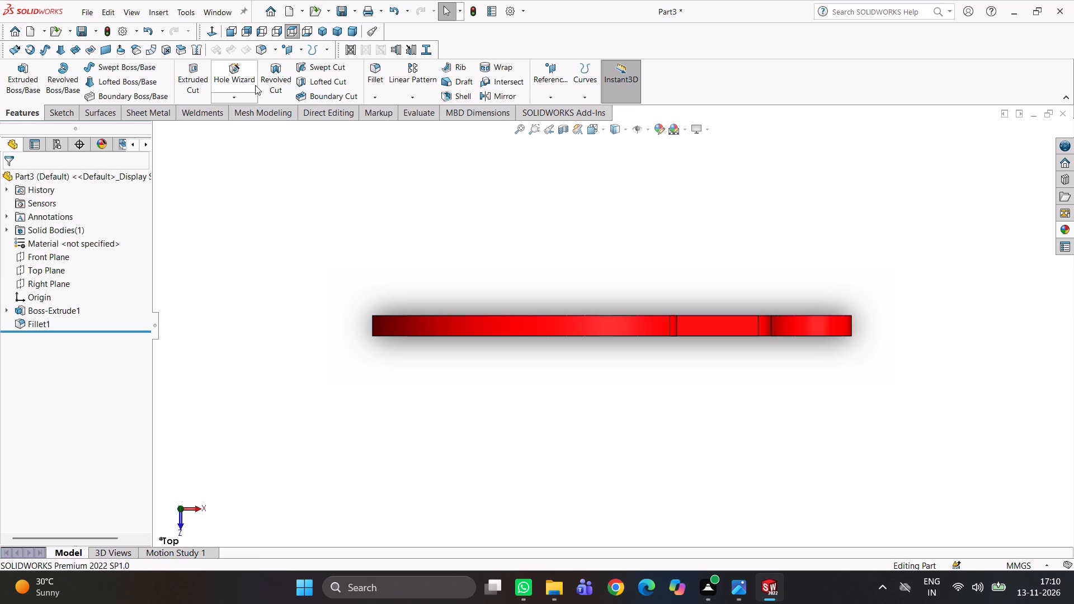
click(272, 31)
click(262, 31)
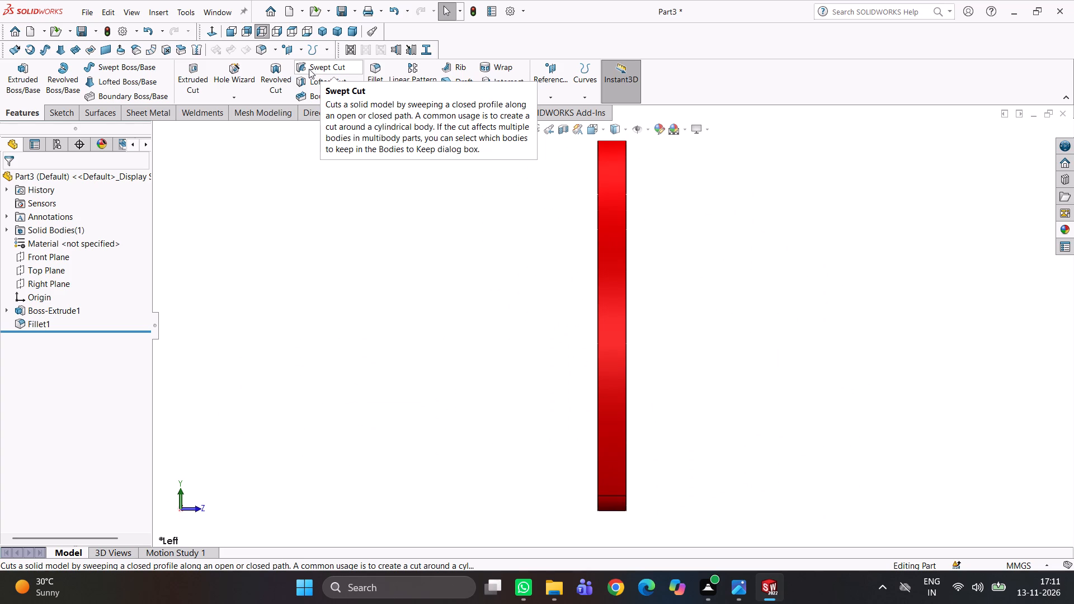
click(312, 35)
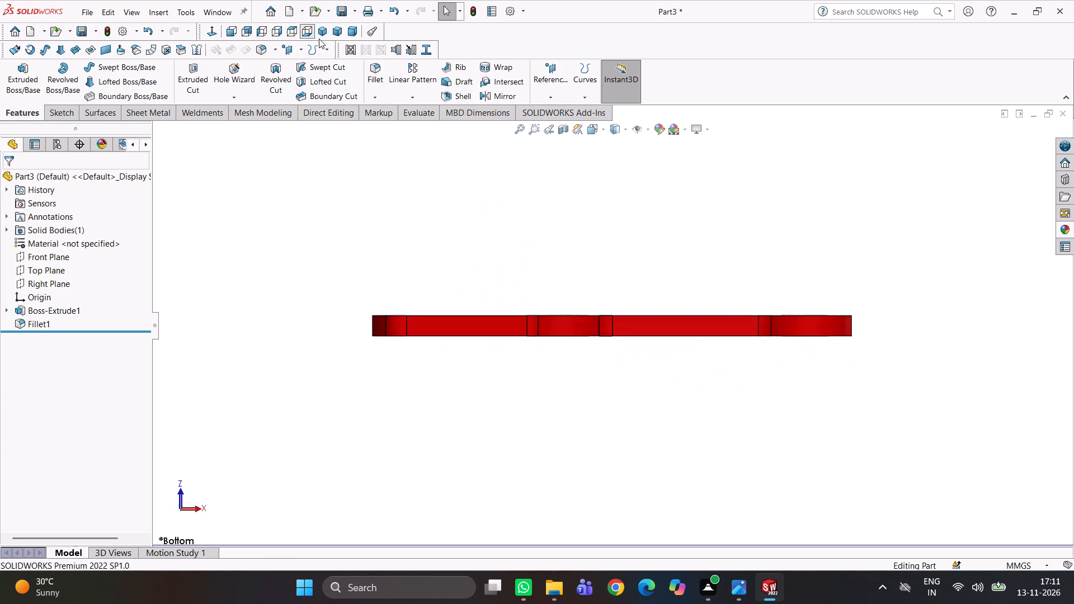
click(328, 37)
click(342, 34)
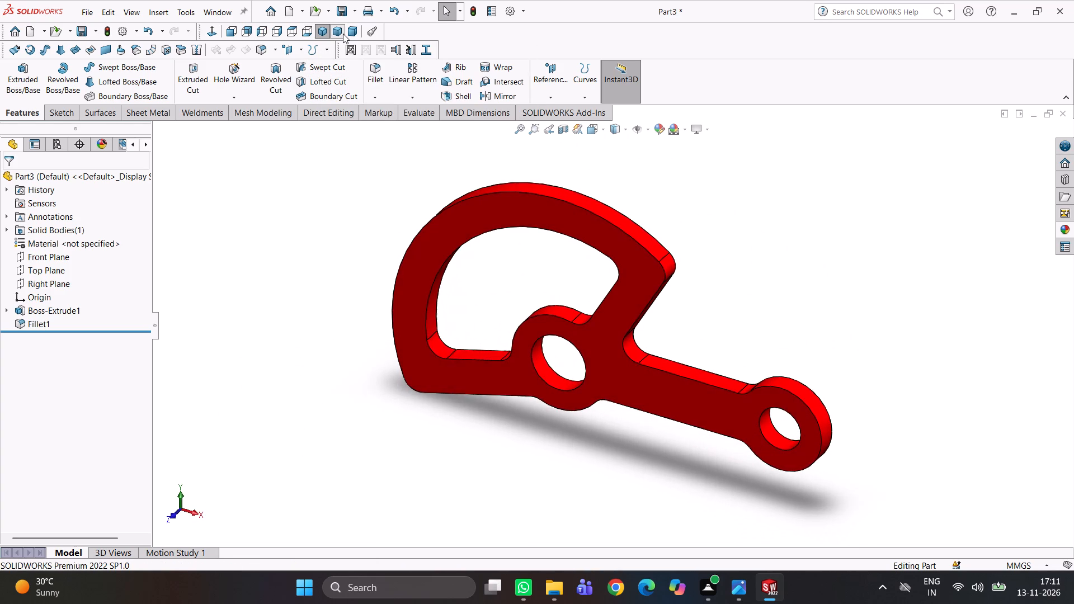
click(319, 34)
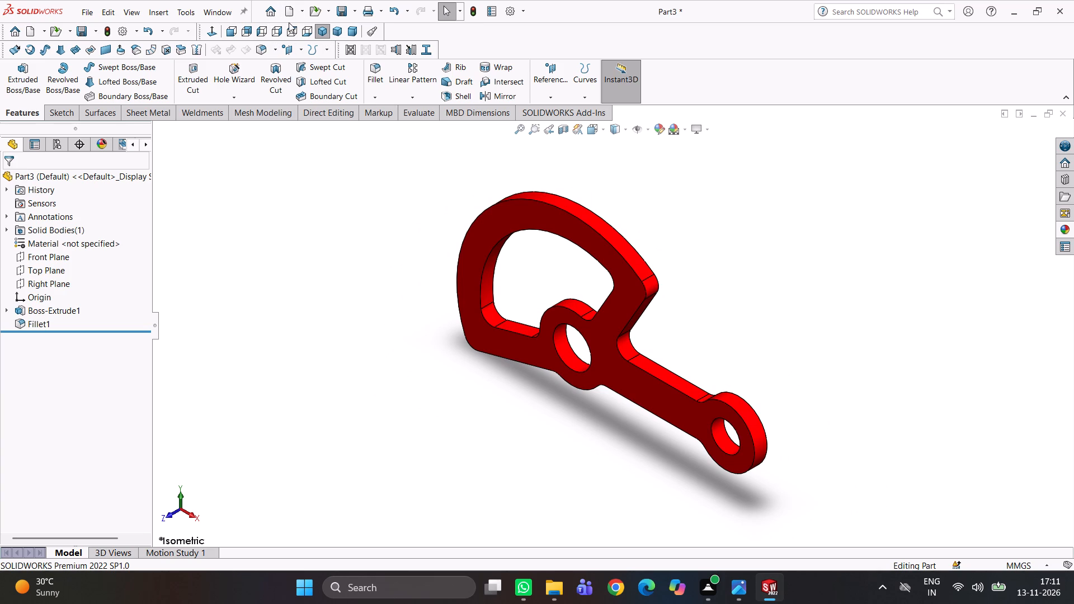
Run through the lever's standard orthographic views again, from Front and Back round to Isometric, Dimetric and Trimetric.
click(222, 27)
click(231, 31)
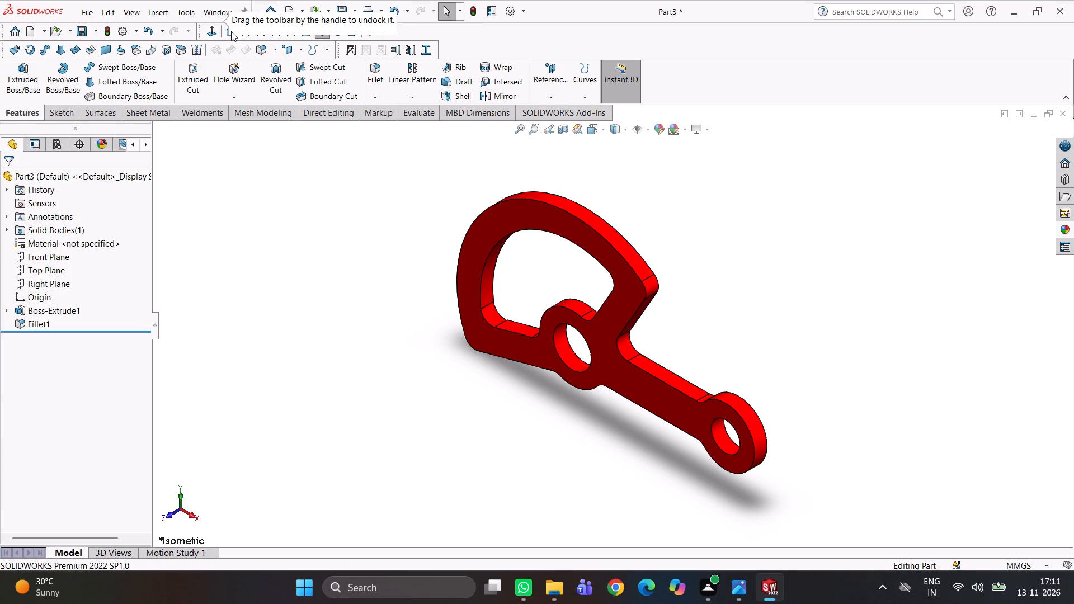
click(231, 34)
click(251, 36)
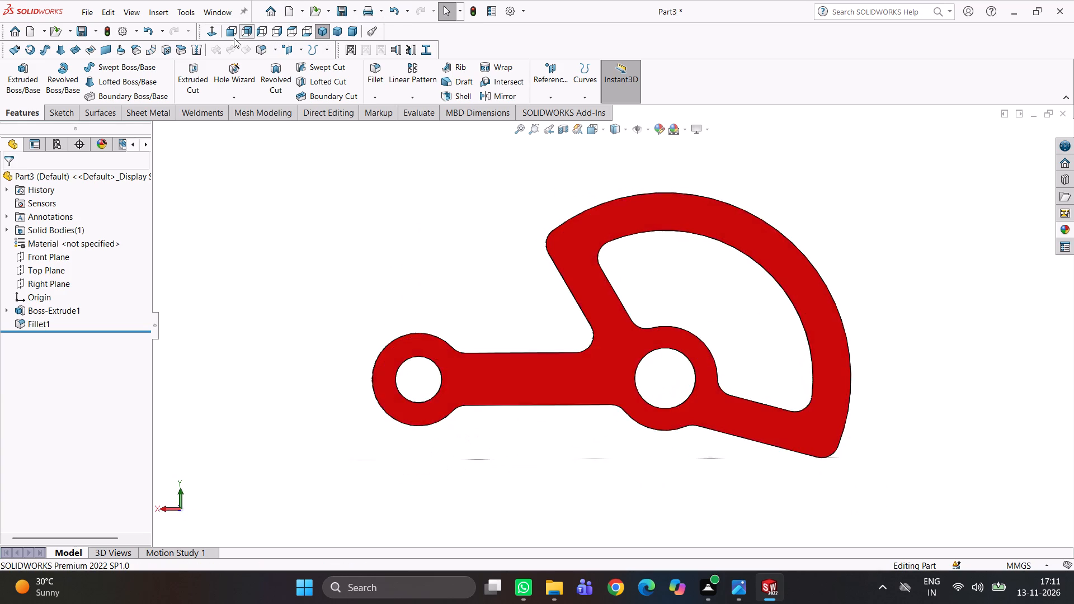
click(233, 37)
click(249, 34)
click(257, 32)
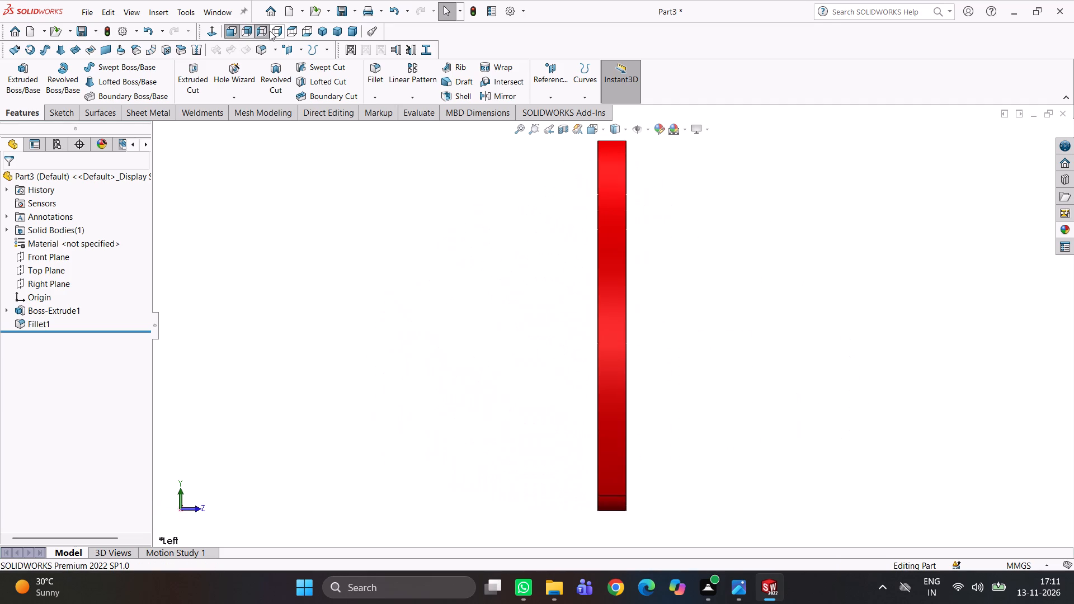
click(275, 30)
click(290, 32)
click(301, 35)
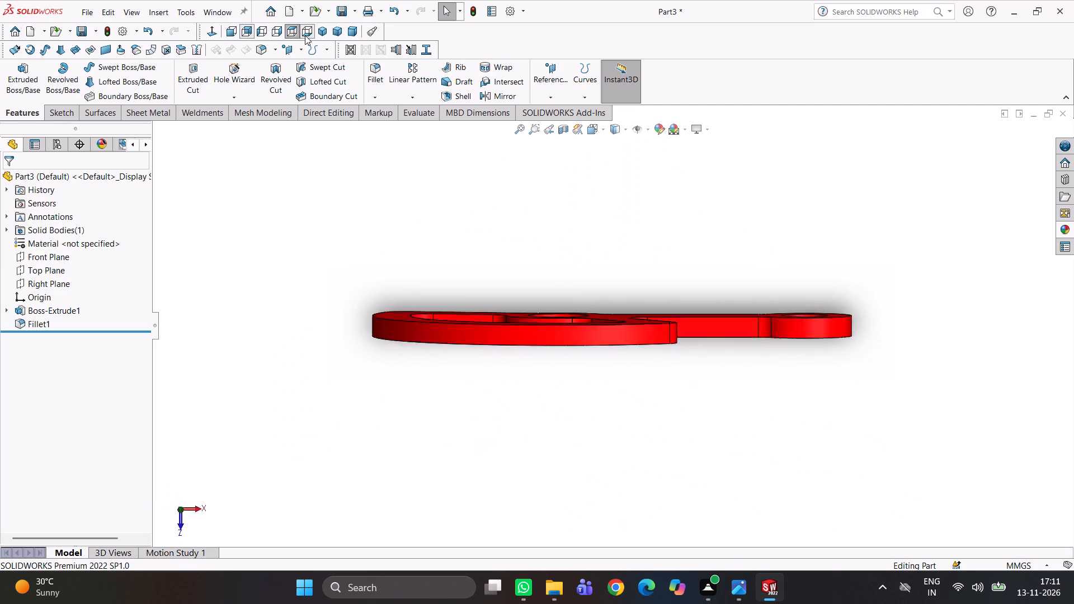
click(322, 36)
click(337, 36)
click(356, 34)
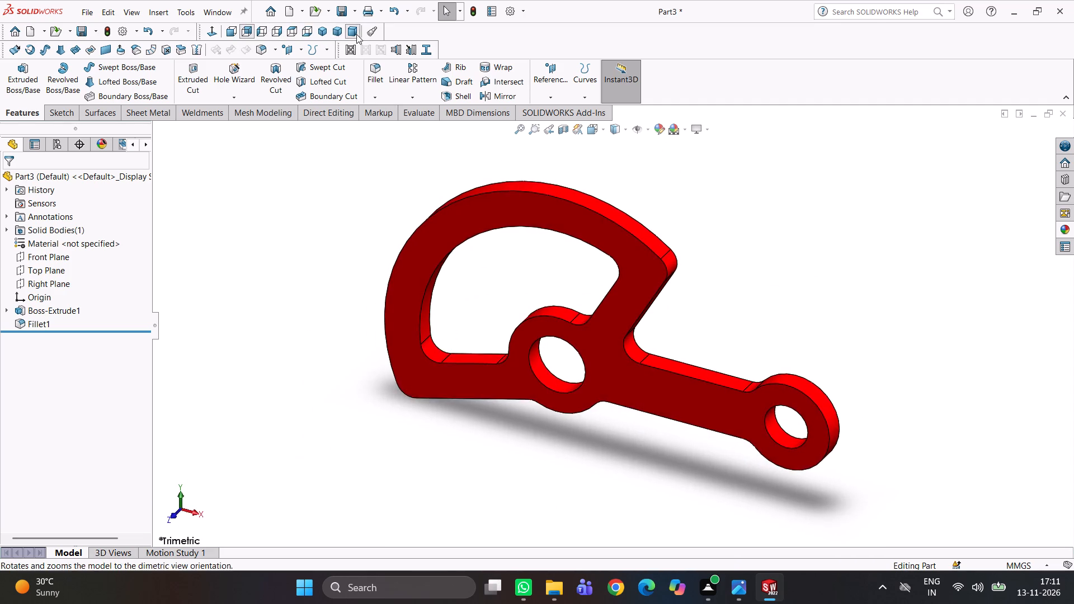
click(325, 35)
click(337, 33)
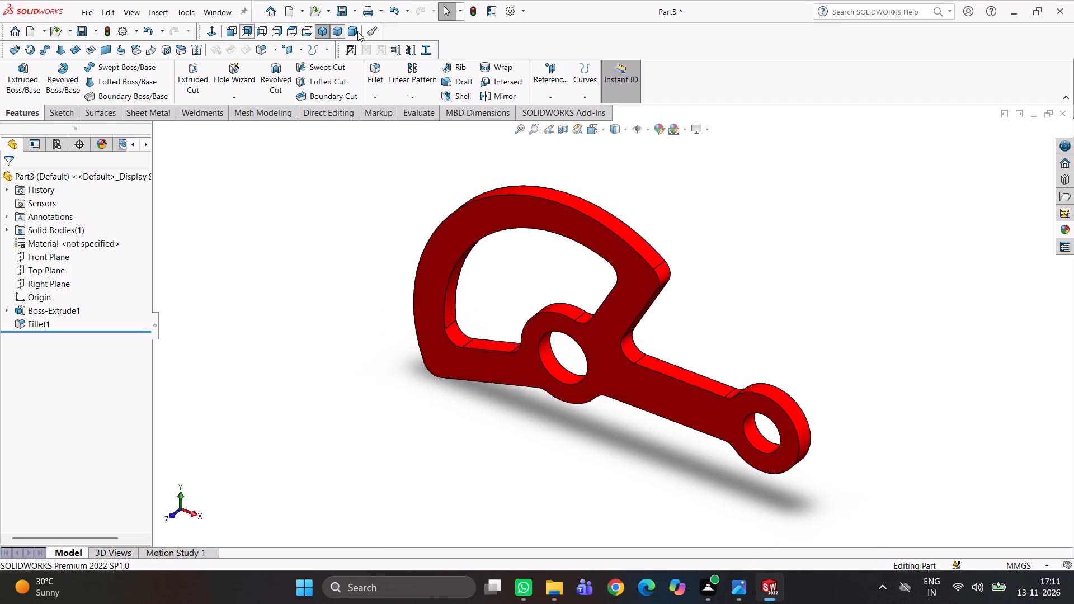
Bring up the View Selector cube, switch to the Back view, and examine the lever inside the cube from different angles.
click(375, 31)
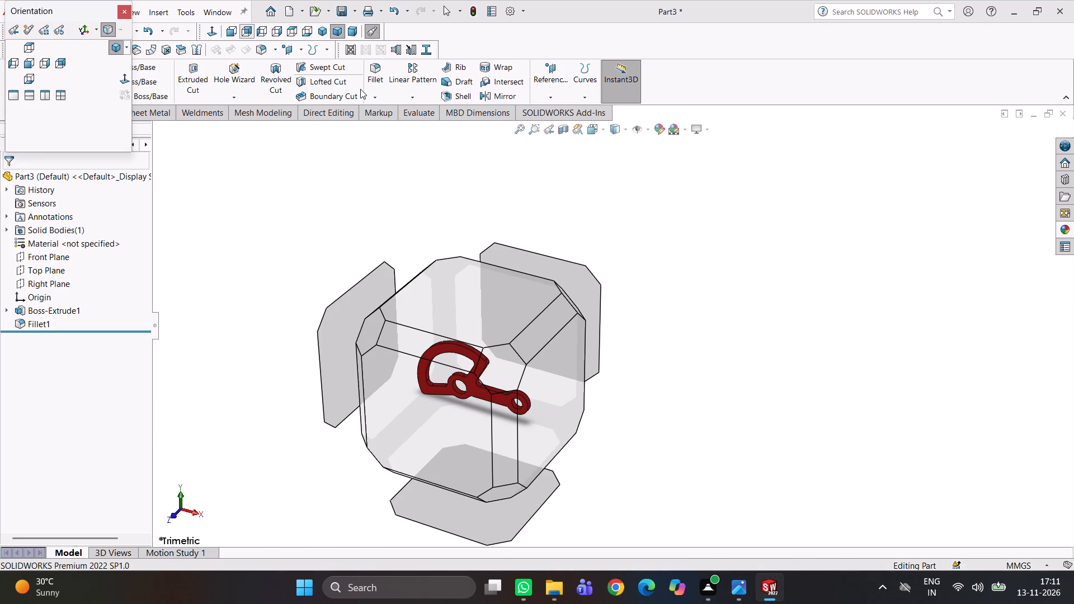
click(68, 60)
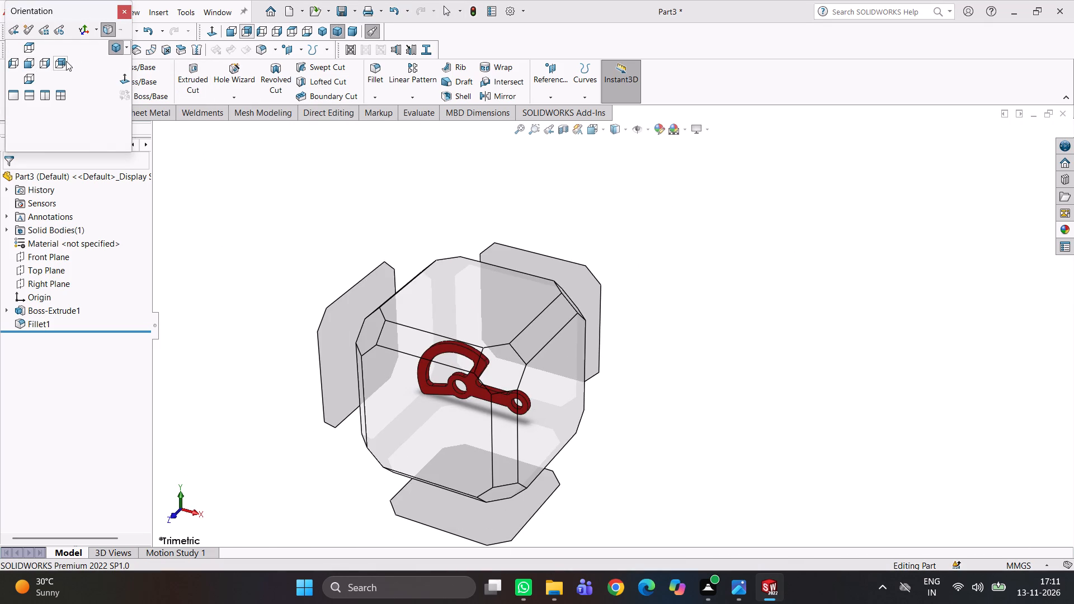
click(65, 61)
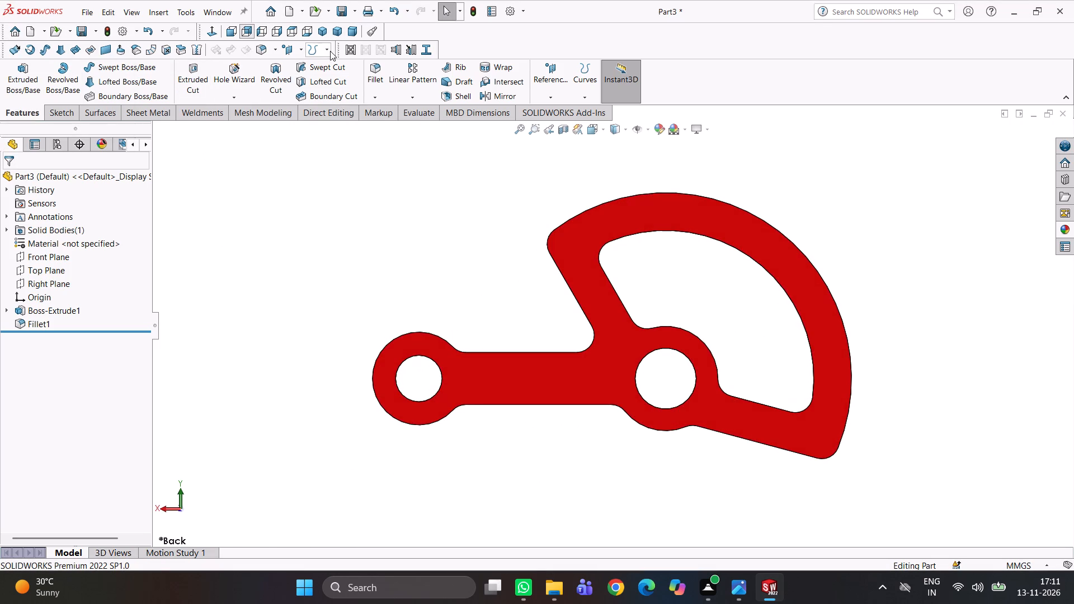
click(369, 31)
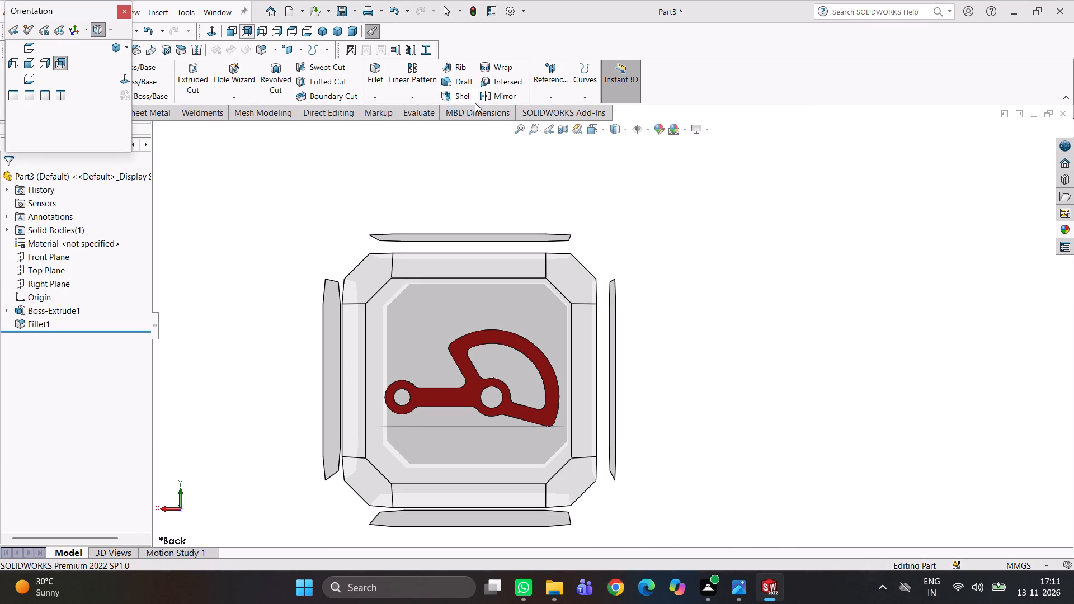
scroll(491, 122, up, 3)
scroll(540, 214, up, 2)
middle_drag(548, 218, 463, 285)
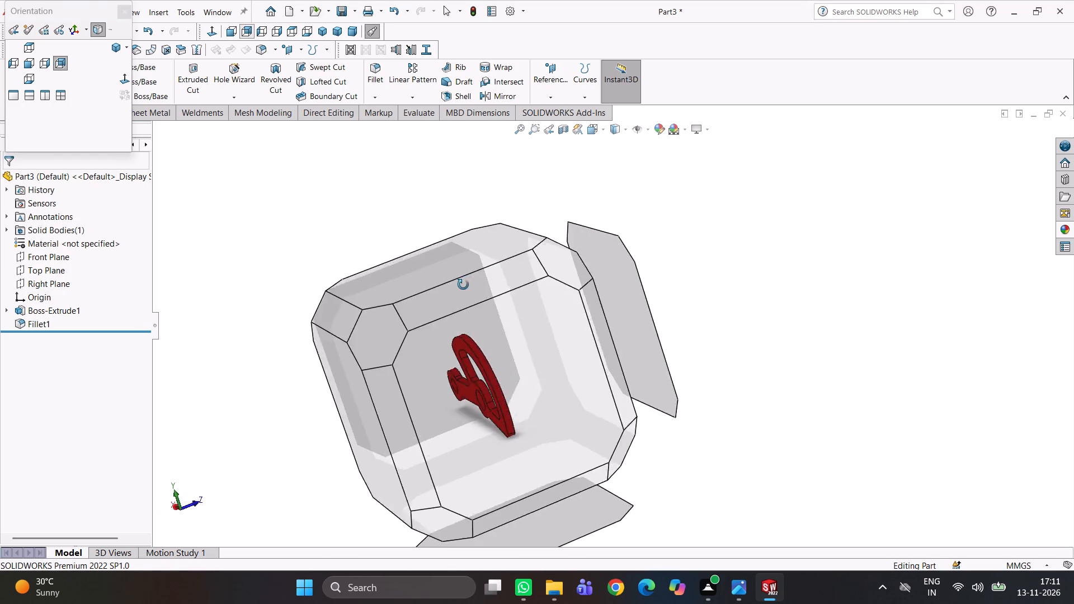
middle_drag(463, 285, 390, 243)
scroll(444, 230, up, 5)
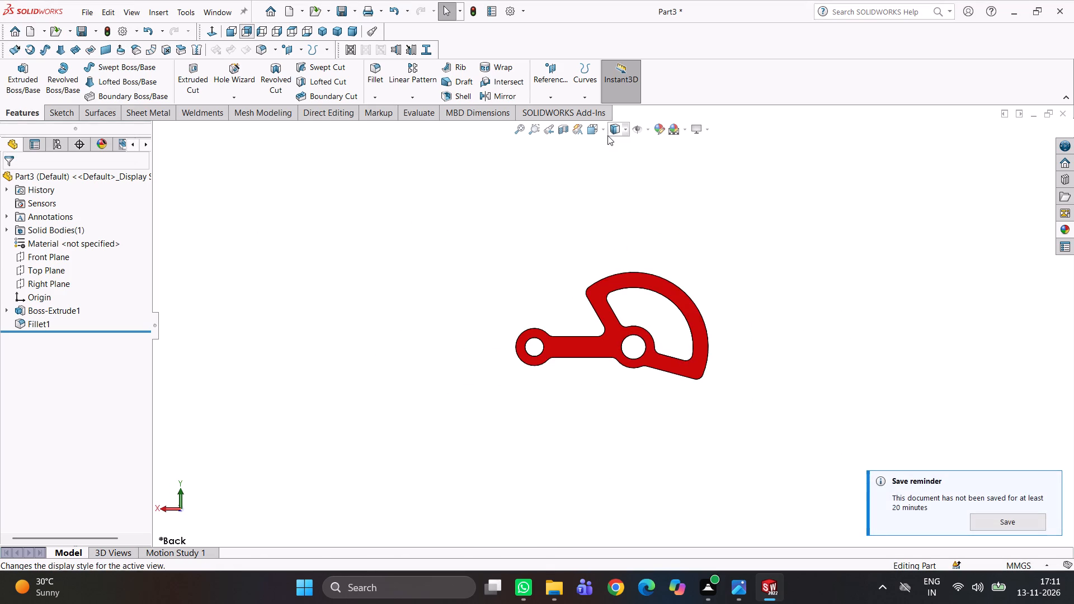
click(604, 133)
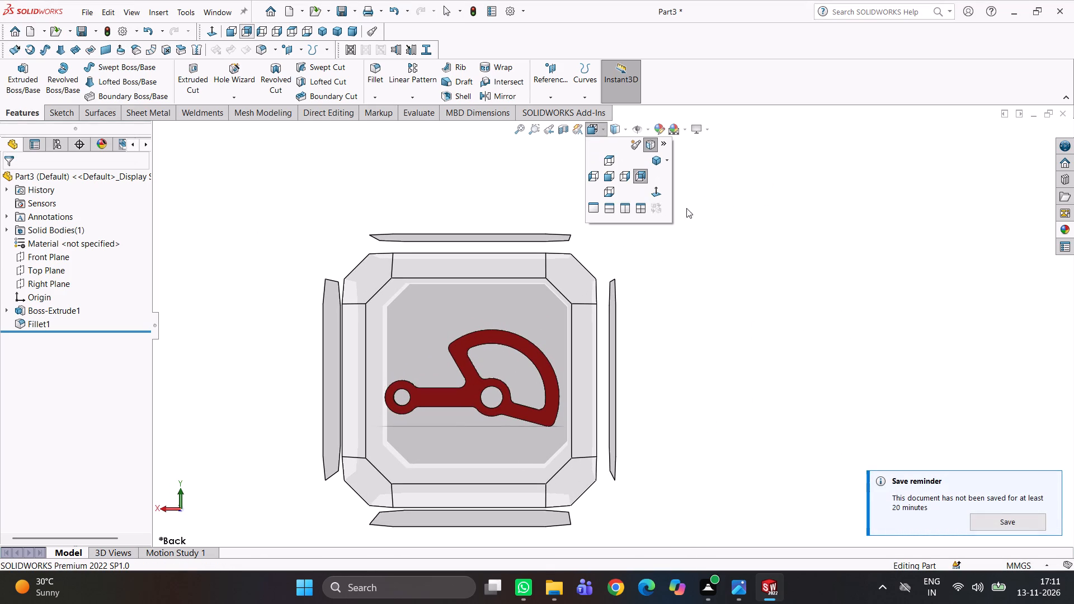
click(657, 145)
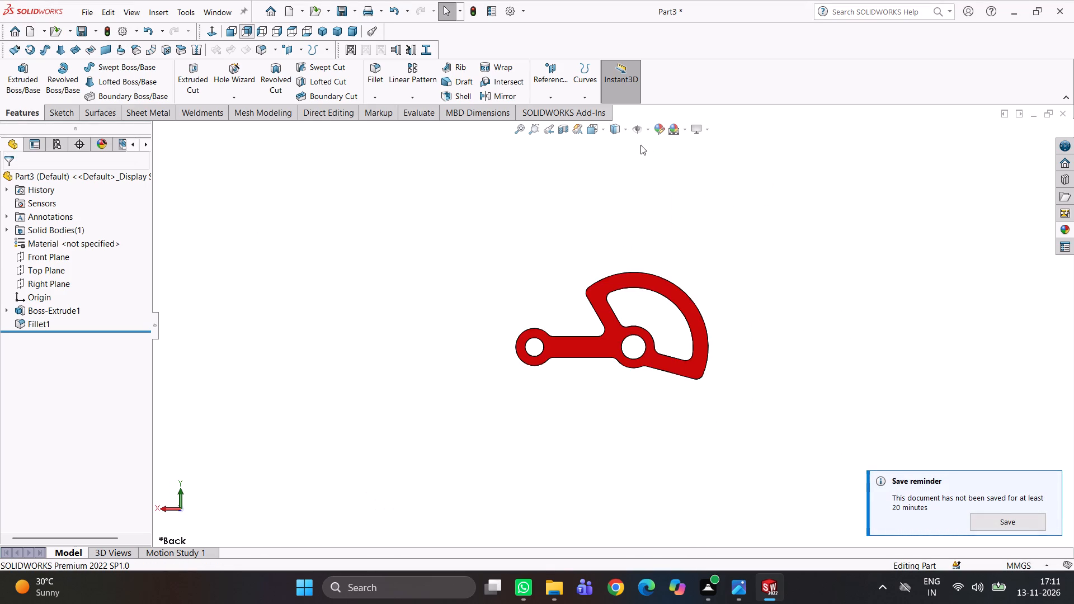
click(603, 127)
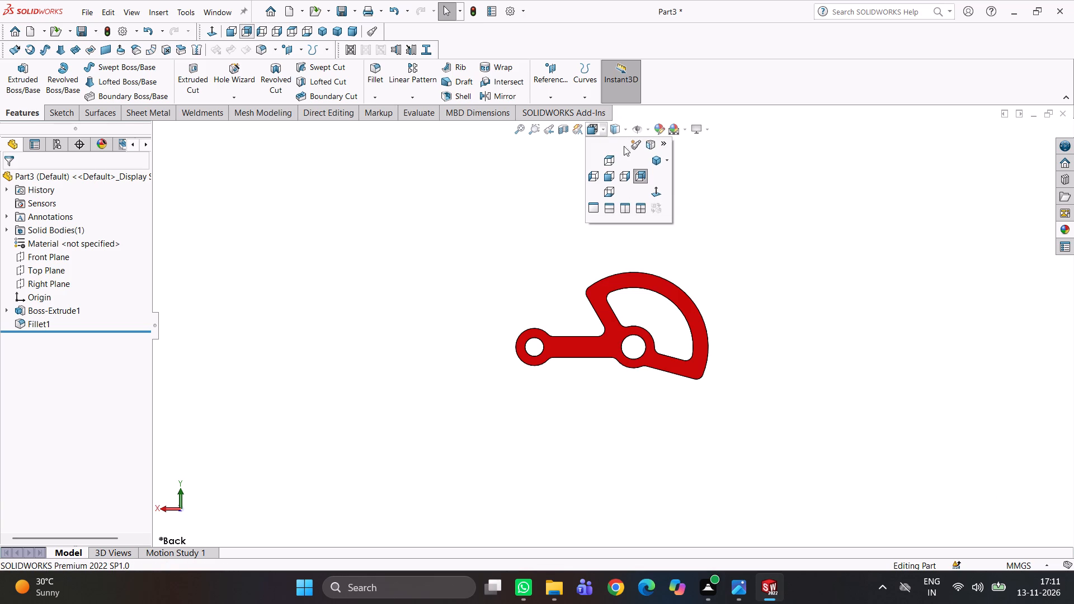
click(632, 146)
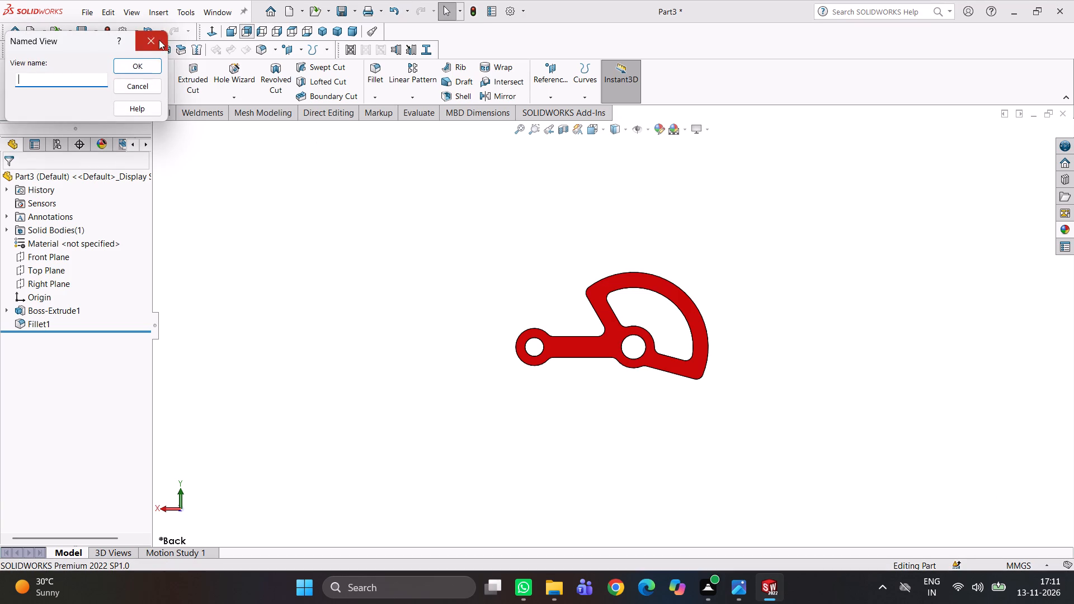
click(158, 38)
Bring up the View Selector cube again and examine the lever inside it from oblique and edge-on angles.
click(601, 132)
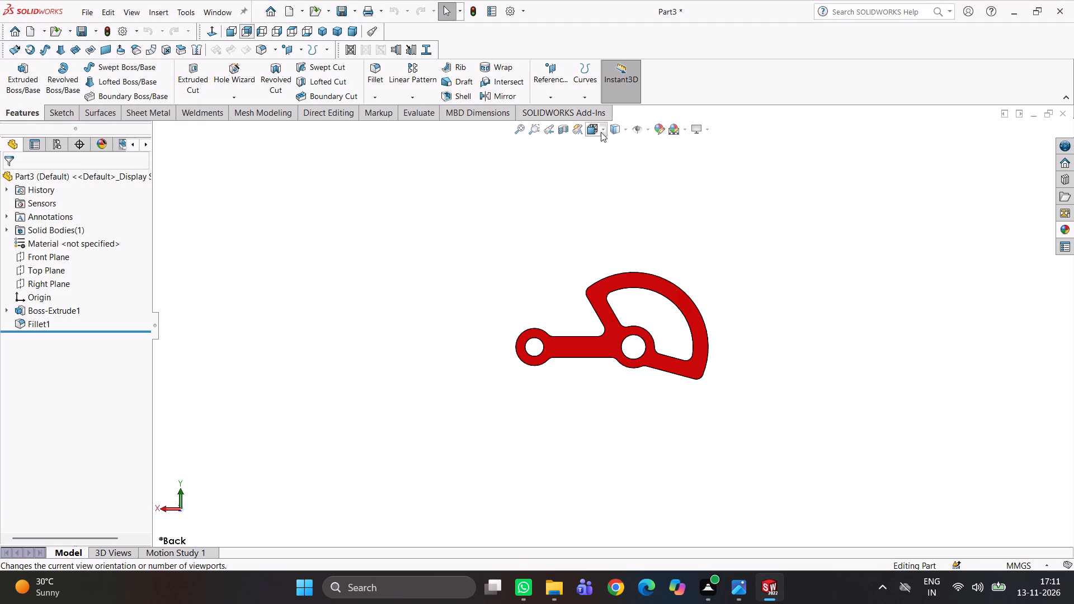
click(653, 143)
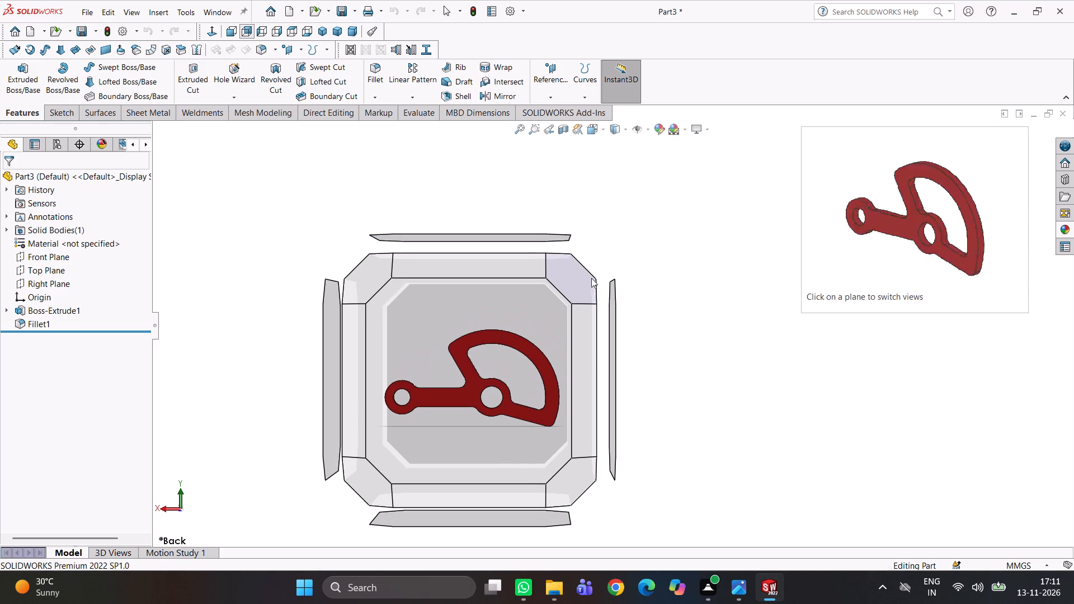
middle_drag(662, 290, 642, 319)
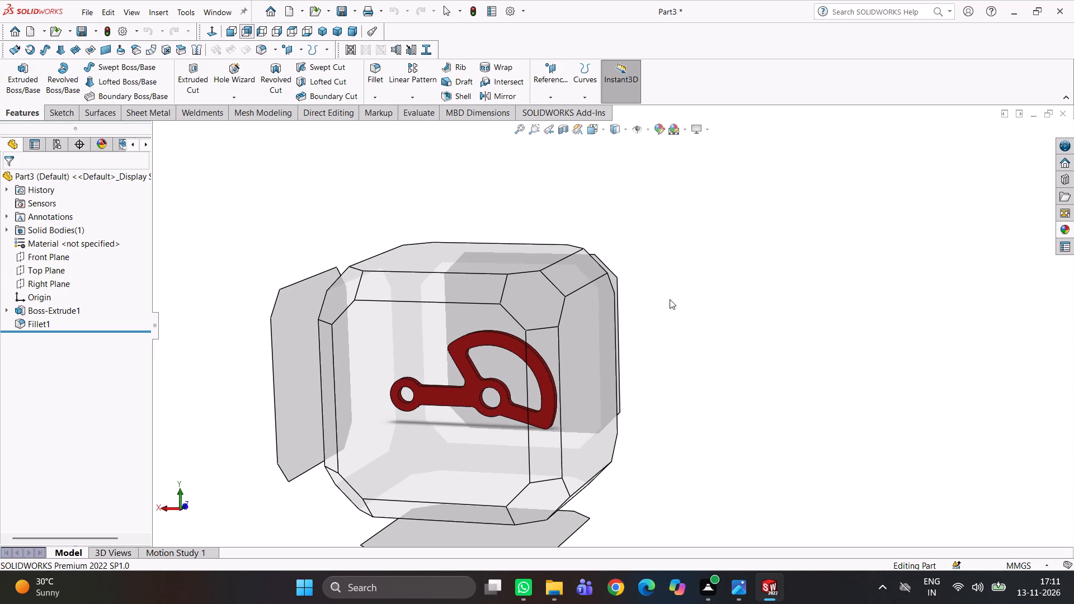
middle_drag(670, 299, 742, 233)
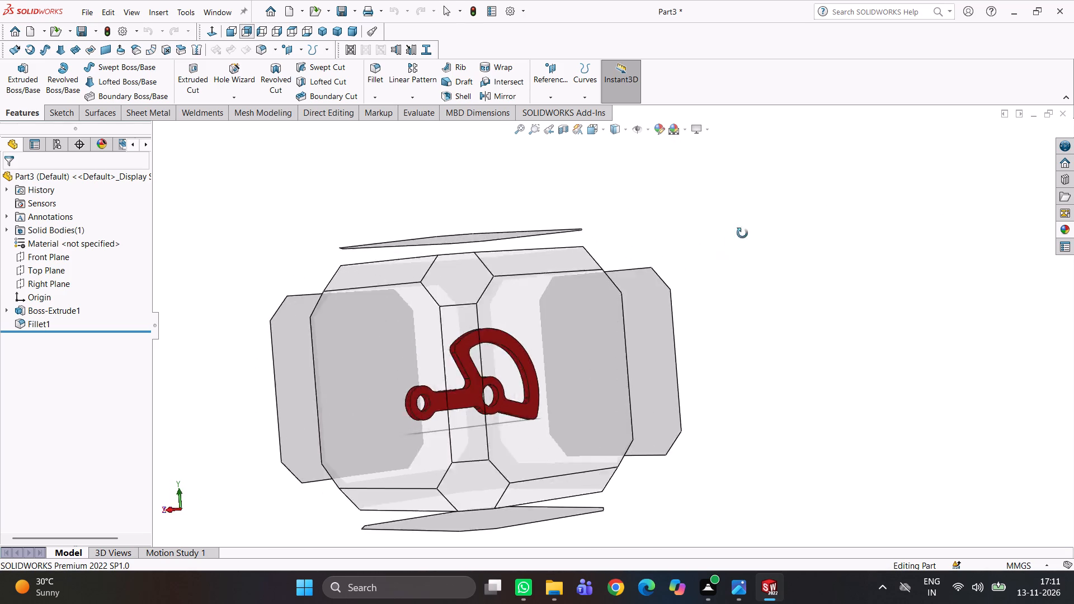
middle_drag(742, 233, 662, 259)
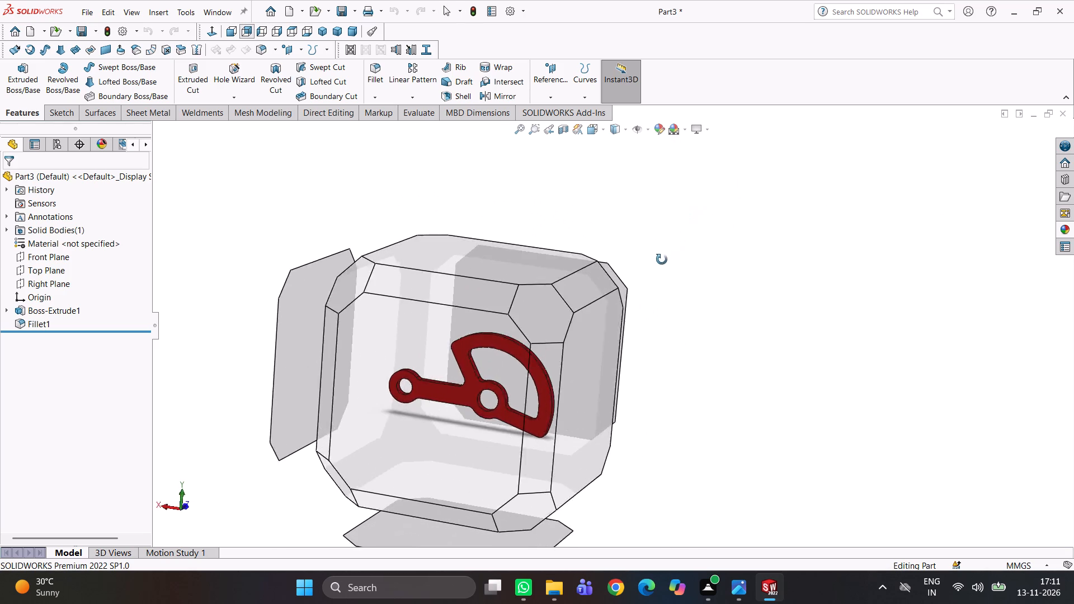
middle_drag(662, 259, 599, 397)
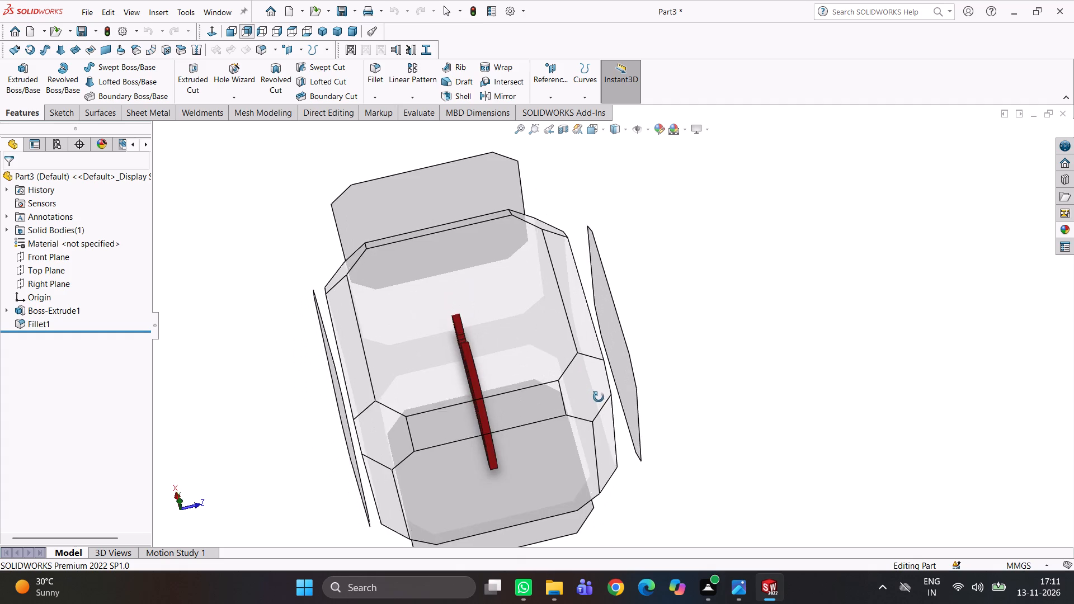
middle_drag(599, 397, 676, 338)
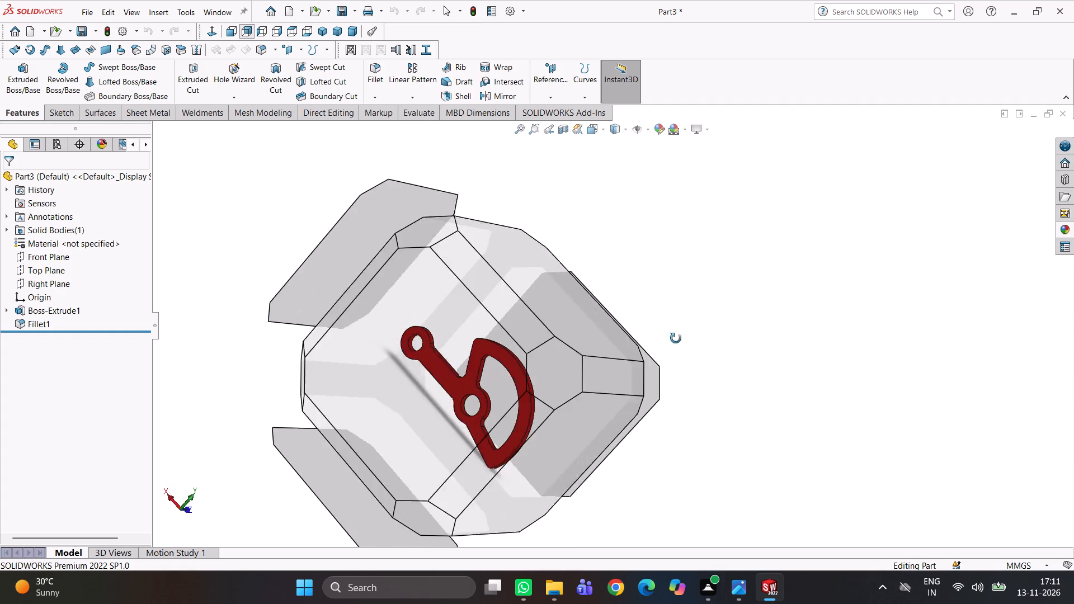
middle_drag(676, 338, 578, 275)
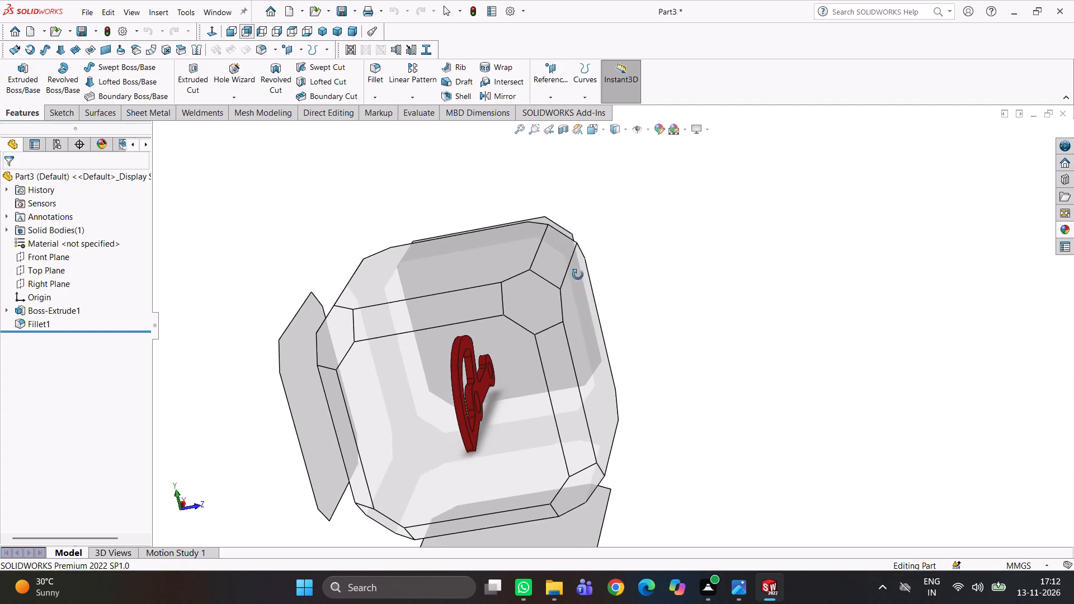
middle_drag(578, 275, 785, 402)
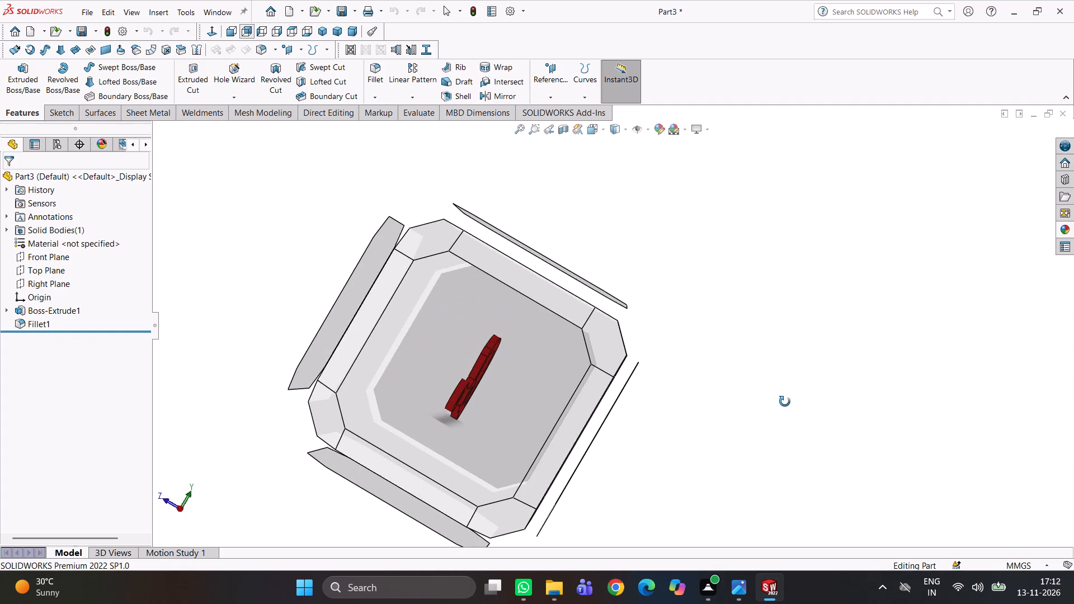
middle_drag(785, 402, 788, 405)
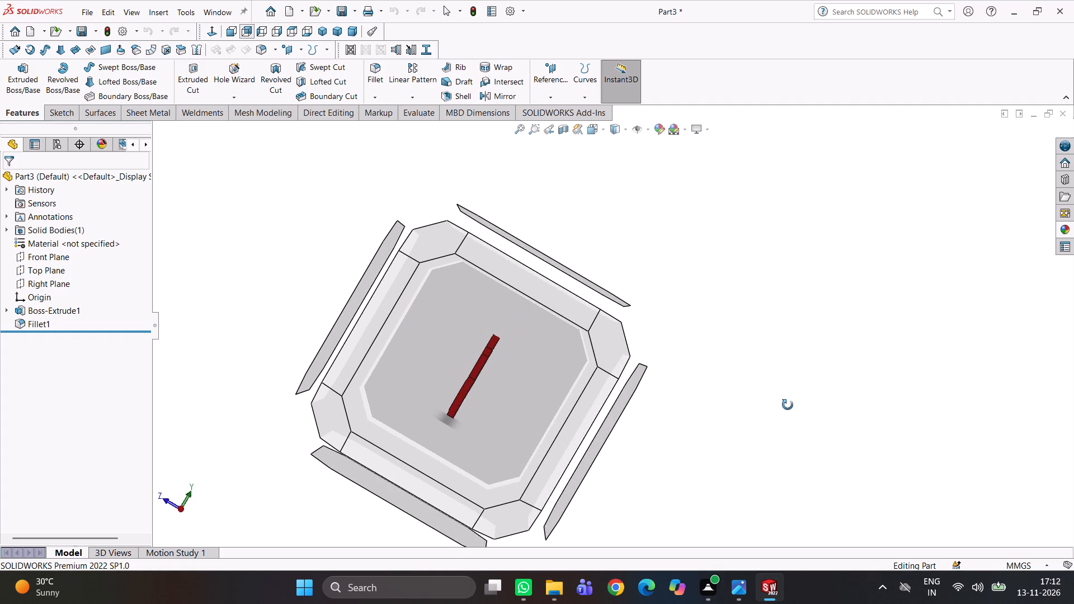
middle_drag(788, 405, 648, 430)
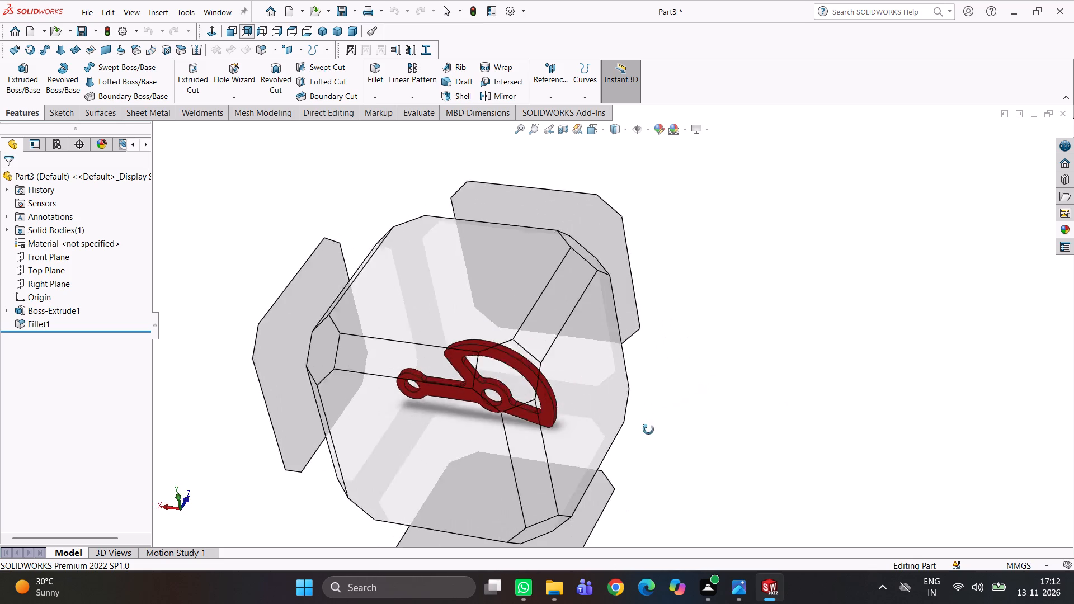
Examine the lever's underside and thin end profile inside the View Selector cube, and dismiss the cube.
middle_drag(648, 430, 685, 474)
middle_drag(691, 455, 692, 539)
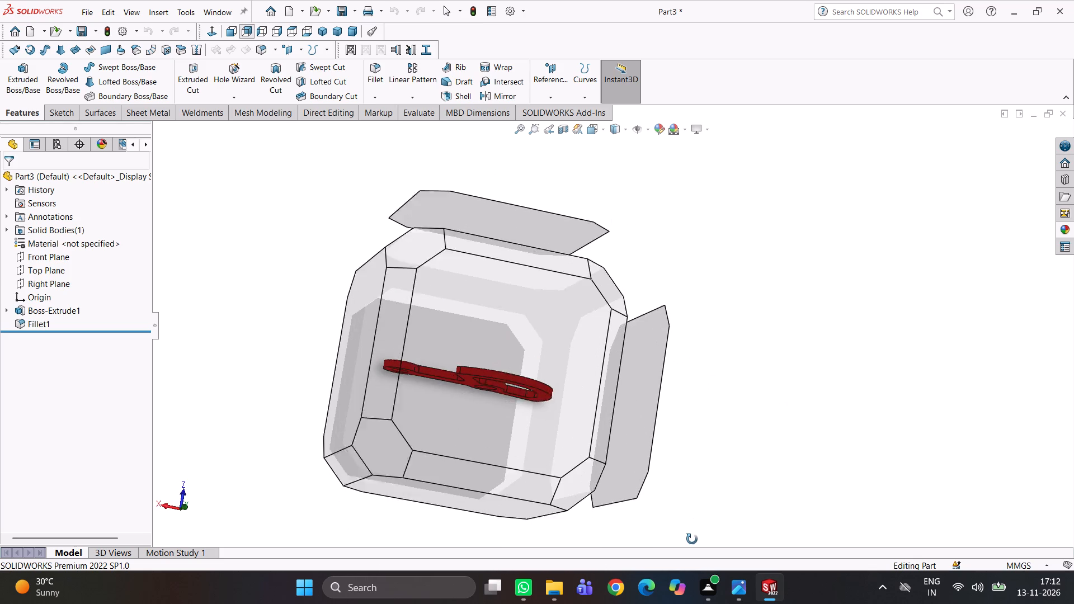
middle_drag(692, 539, 759, 464)
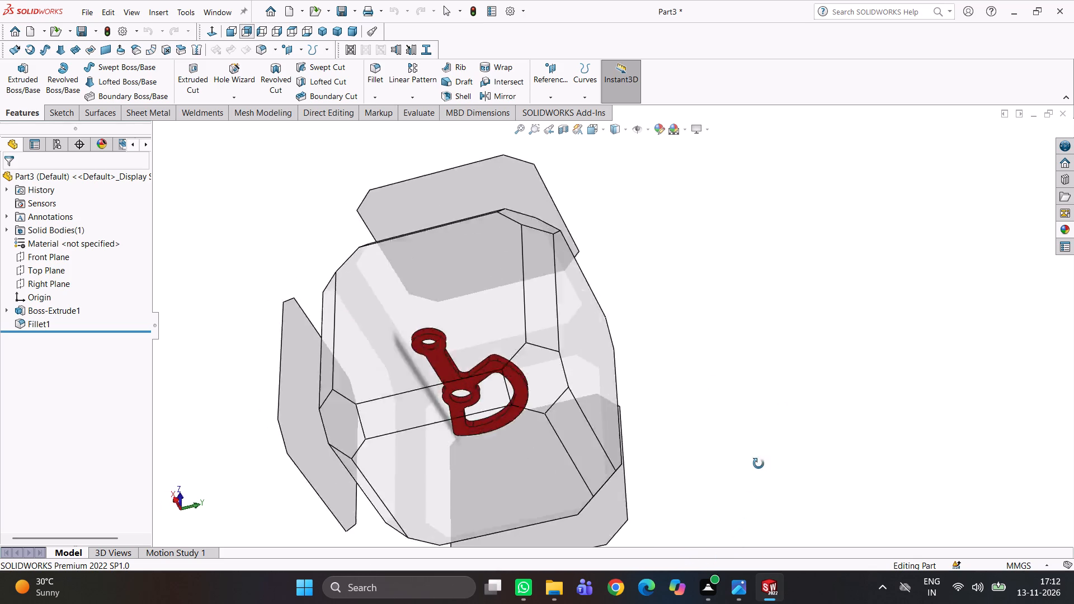
middle_drag(759, 464, 859, 196)
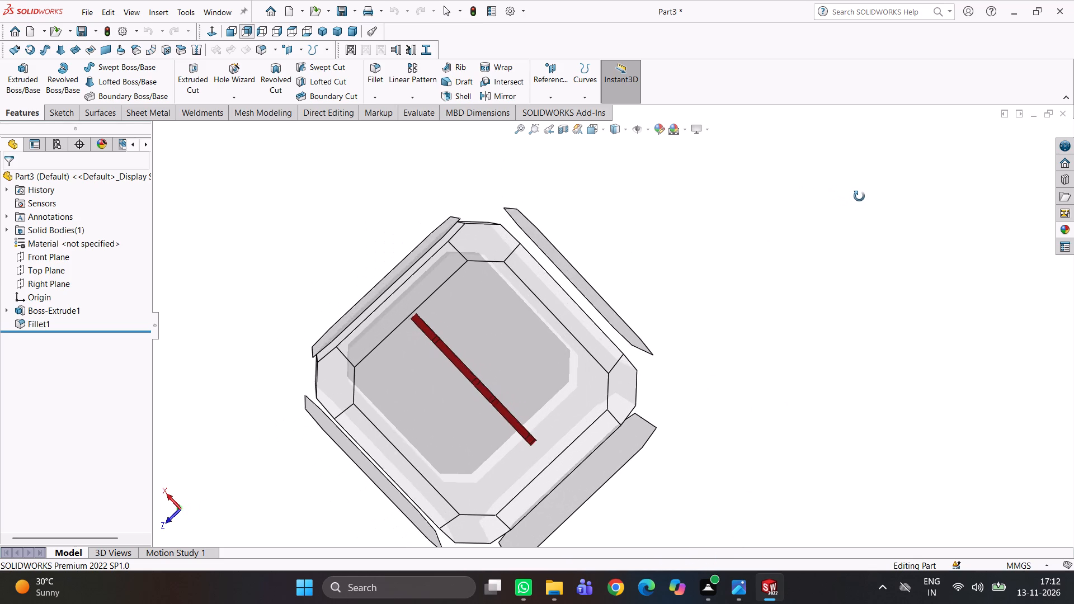
middle_drag(859, 196, 812, 200)
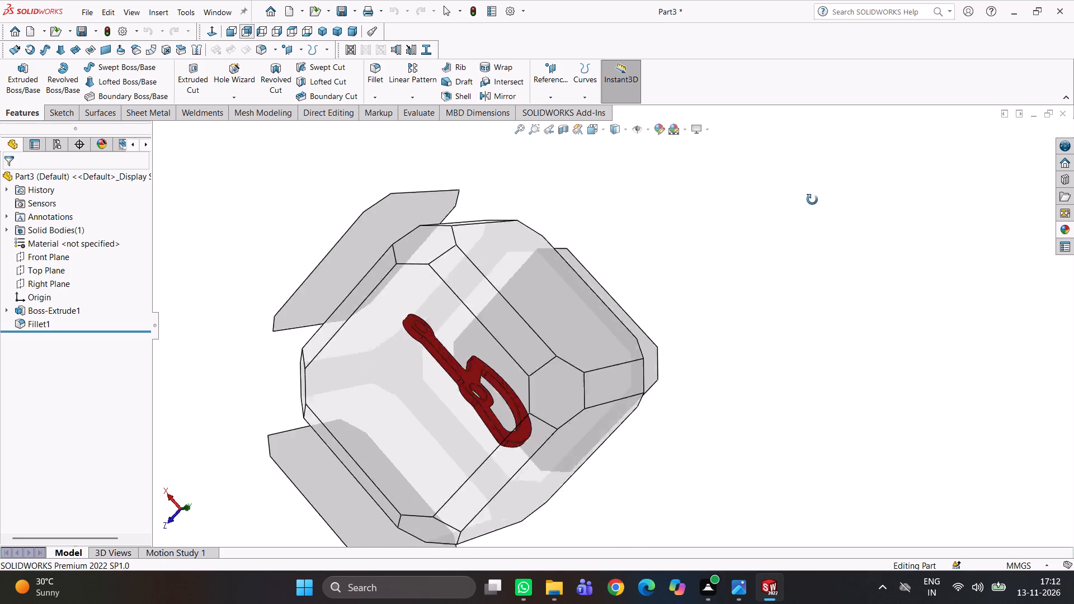
middle_drag(812, 200, 747, 84)
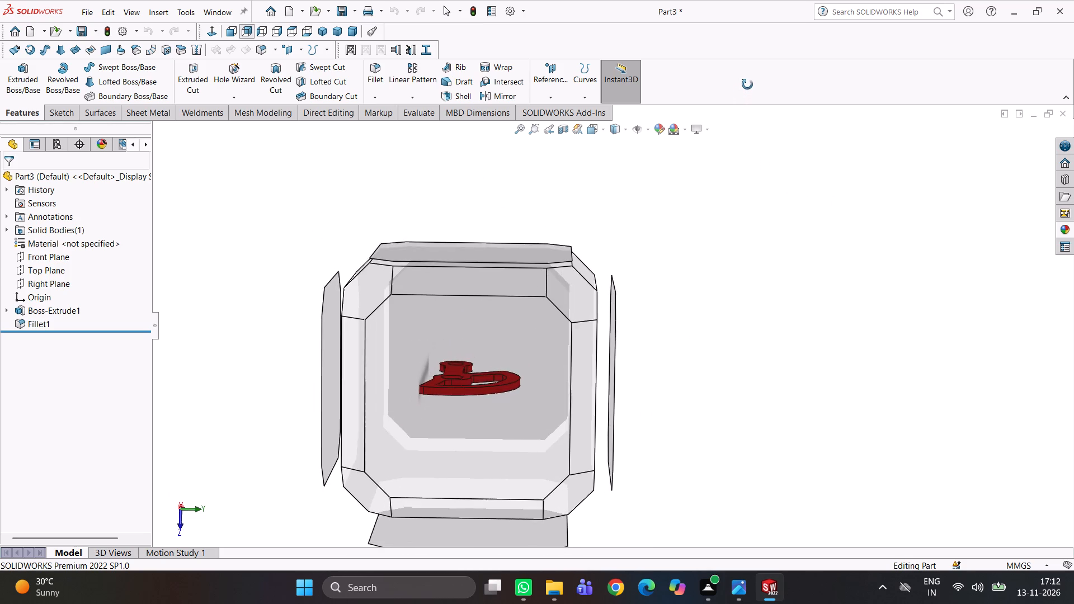
middle_drag(747, 84, 749, 66)
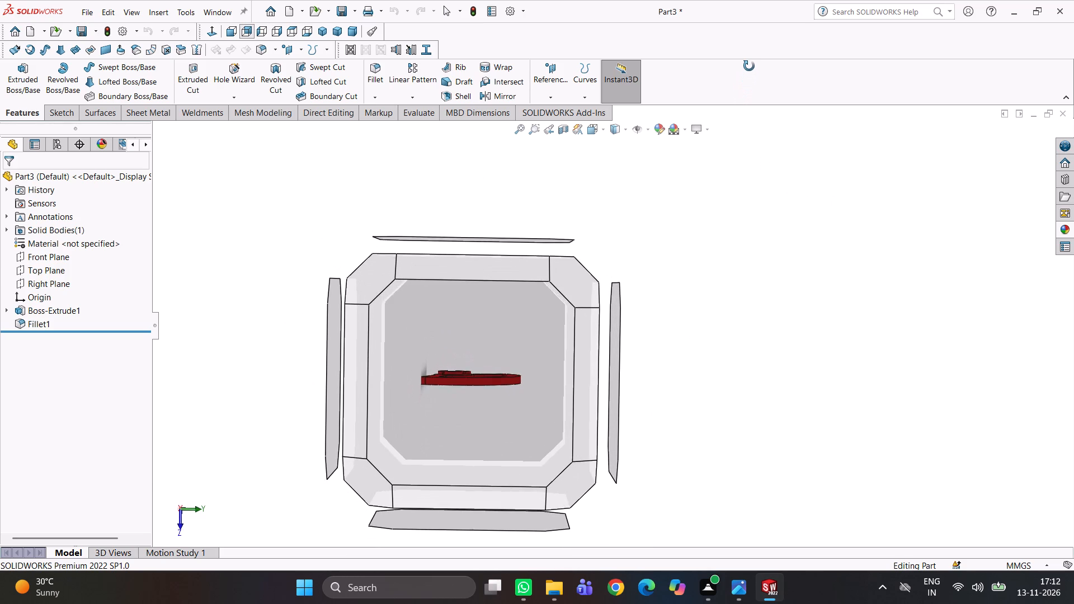
middle_drag(749, 66, 748, 62)
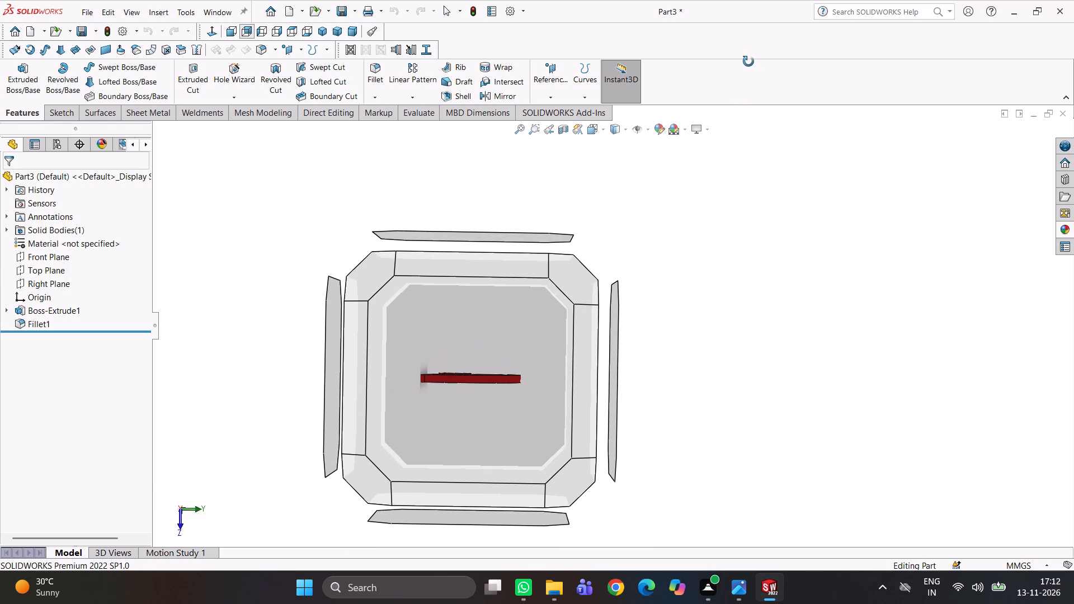
middle_drag(748, 62, 748, 58)
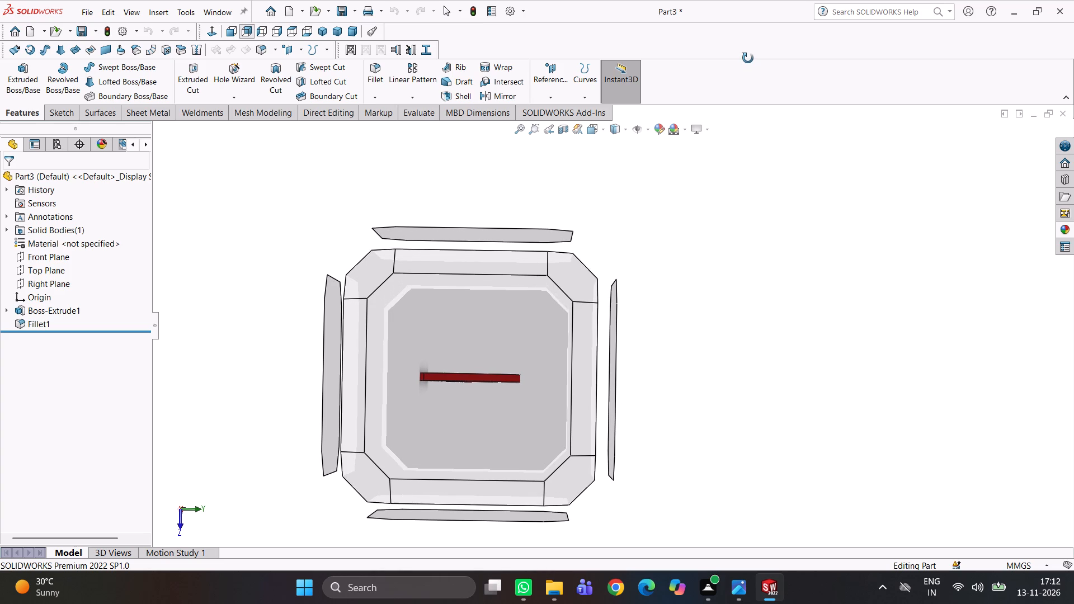
middle_drag(748, 58, 748, 60)
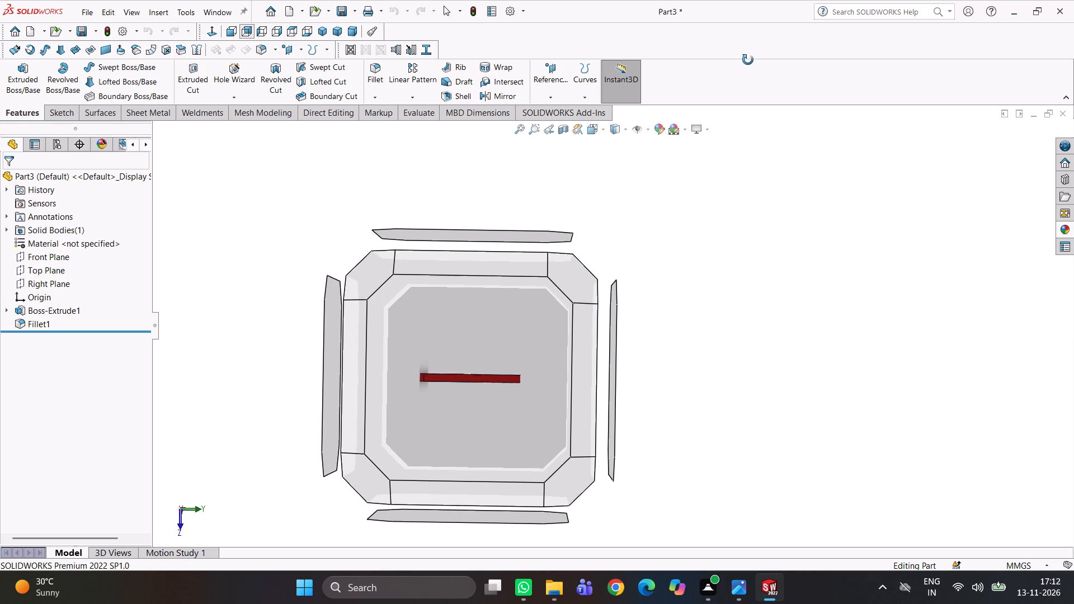
middle_drag(748, 60, 748, 59)
scroll(748, 58, up, 1)
drag(702, 322, 696, 331)
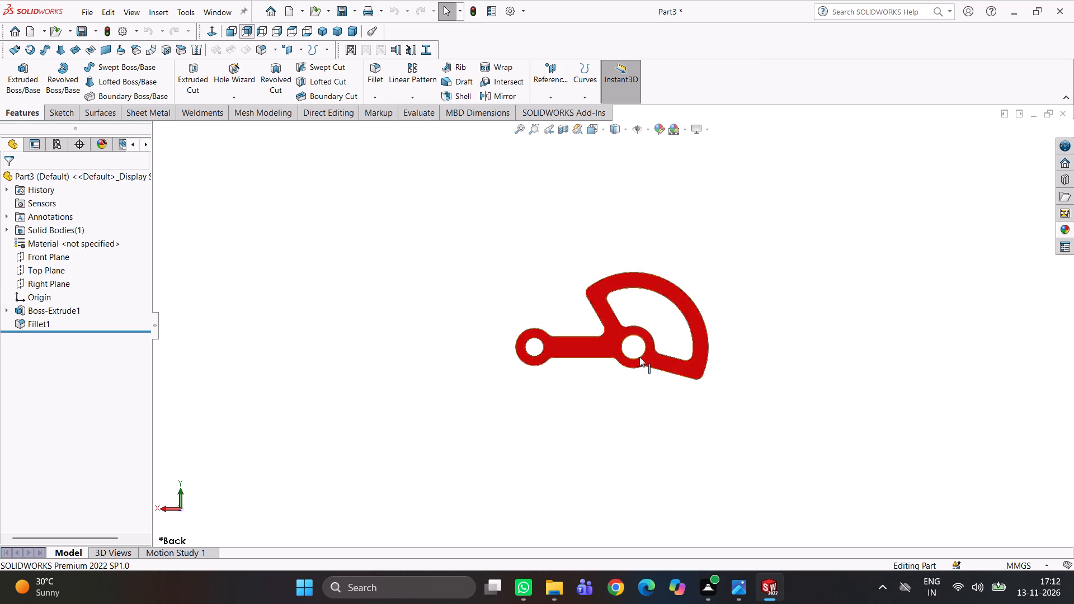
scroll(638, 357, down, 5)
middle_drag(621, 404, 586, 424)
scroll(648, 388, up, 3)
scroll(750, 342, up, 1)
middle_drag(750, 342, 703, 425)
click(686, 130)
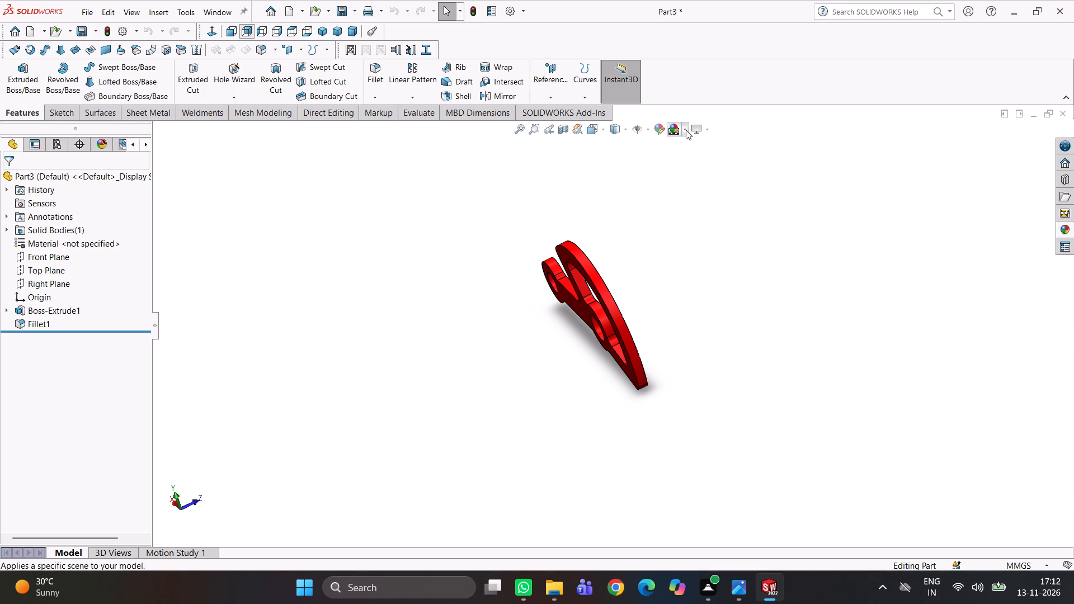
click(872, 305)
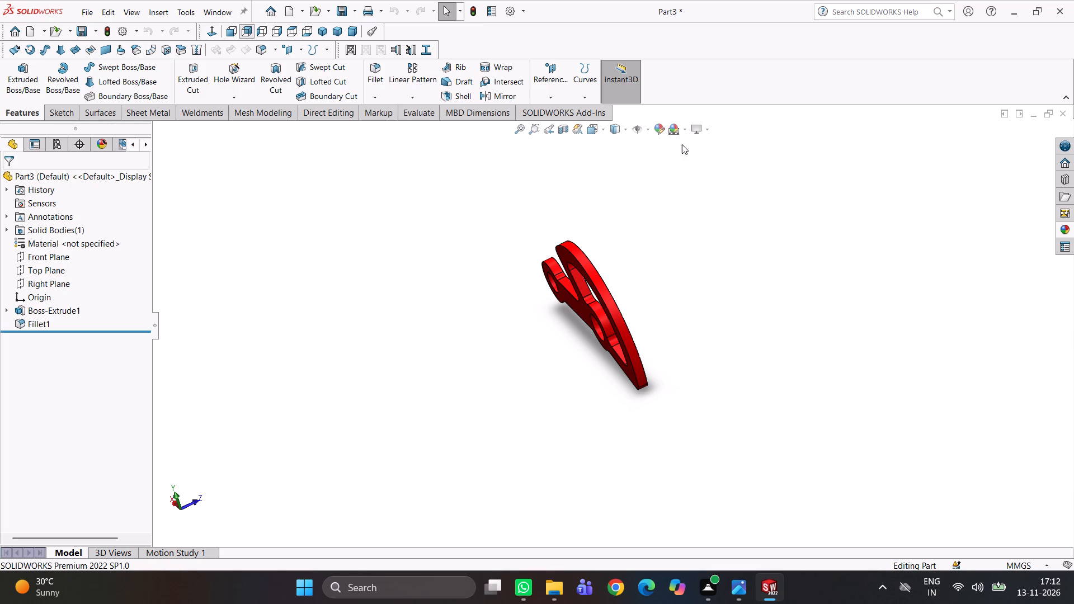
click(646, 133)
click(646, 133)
Inspect the red lever's flat faces, hub hole and filleted corners up close, and the whole part from both sides.
middle_drag(555, 339, 554, 356)
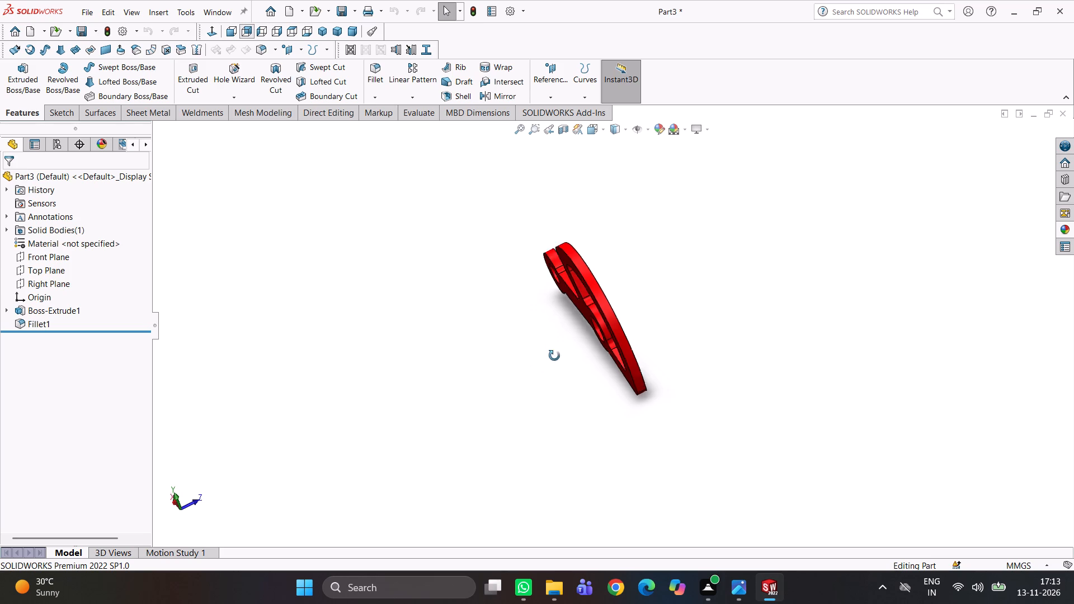
middle_drag(554, 356, 468, 374)
scroll(545, 320, down, 2)
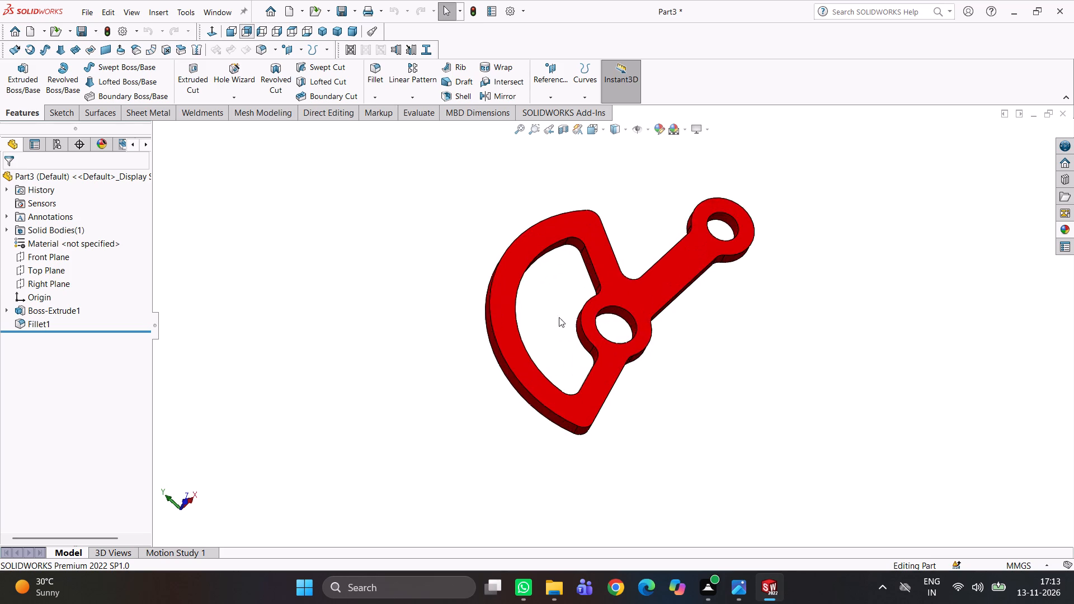
scroll(559, 317, down, 4)
middle_drag(685, 351, 634, 367)
scroll(679, 348, down, 4)
middle_drag(714, 341, 746, 408)
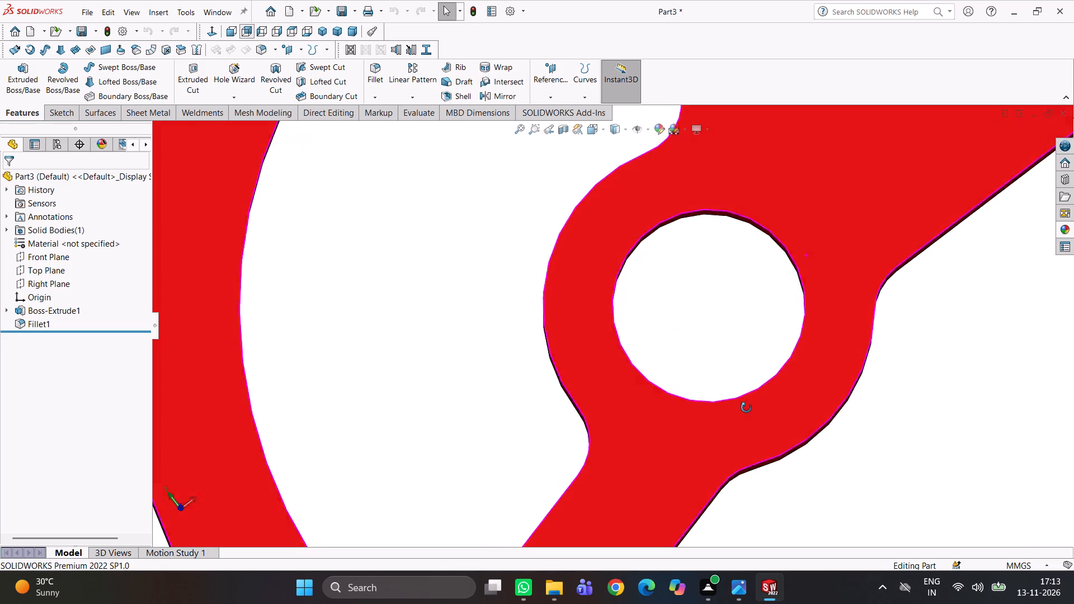
middle_drag(746, 408, 757, 412)
scroll(696, 343, up, 8)
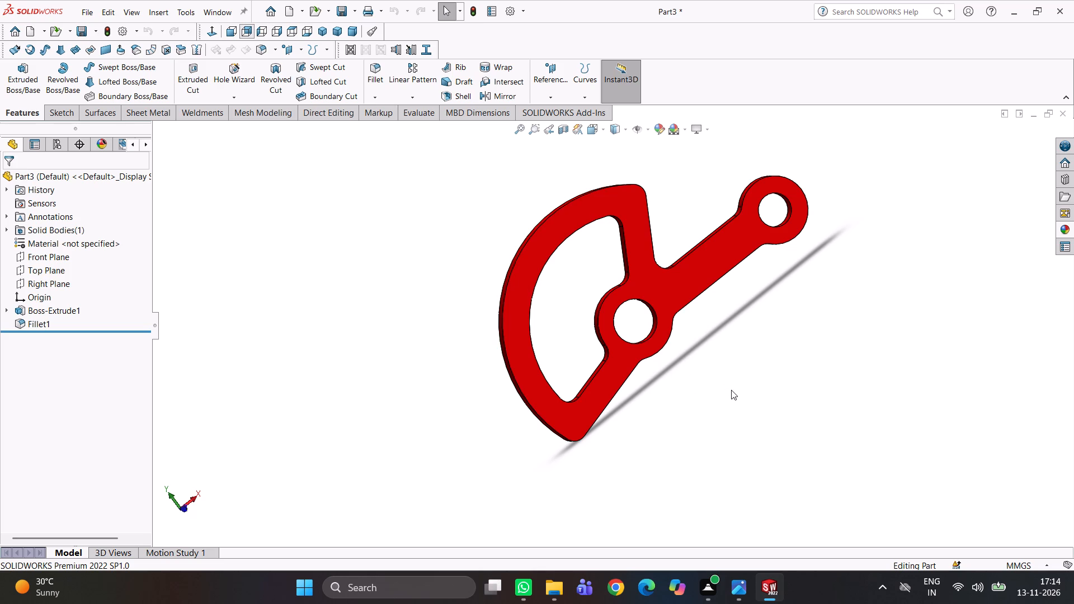
scroll(765, 368, up, 1)
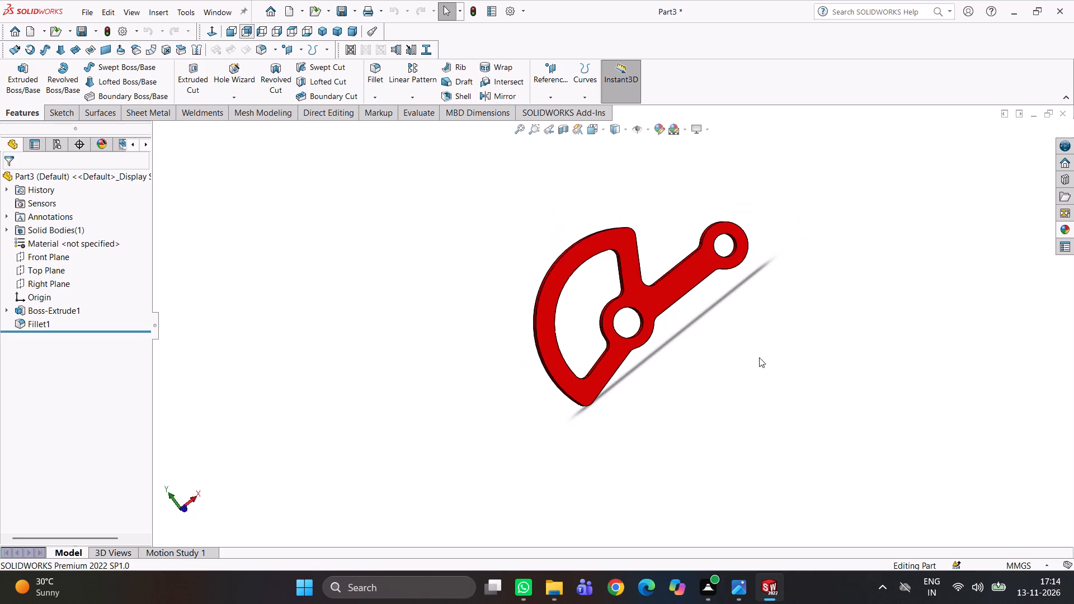
scroll(759, 357, up, 1)
middle_drag(748, 360, 877, 235)
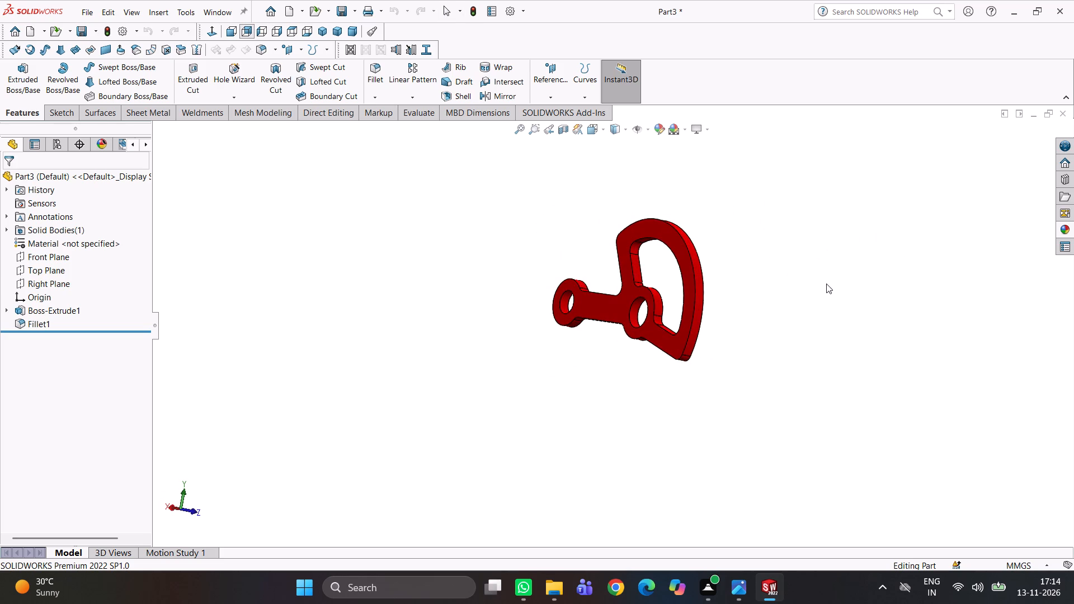
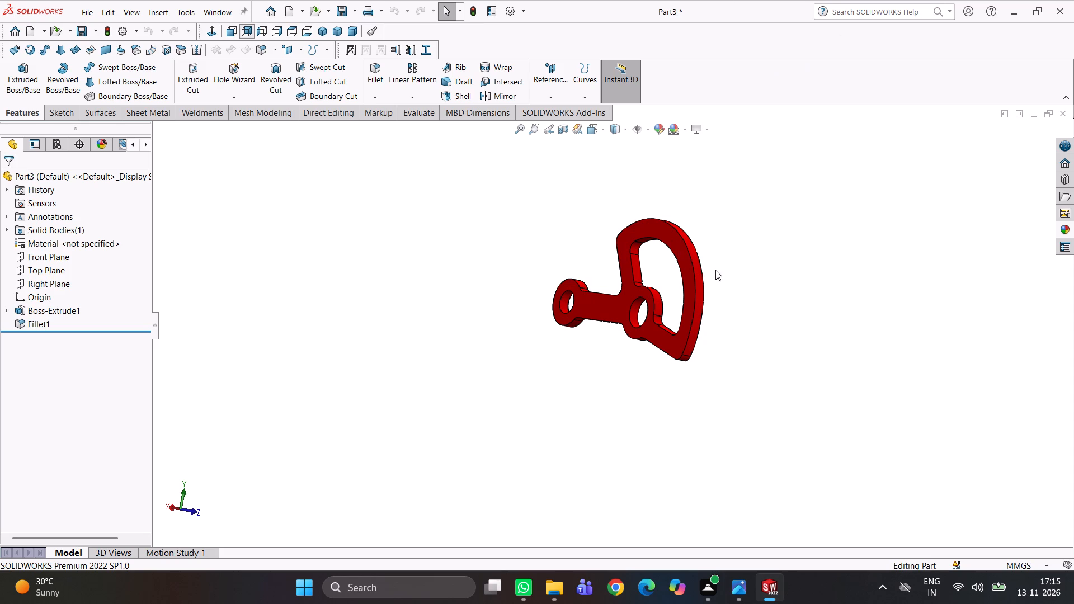
Examine the lever's broad faces, curved sector opening and both round holes from front and oblique angles.
middle_drag(744, 310, 641, 336)
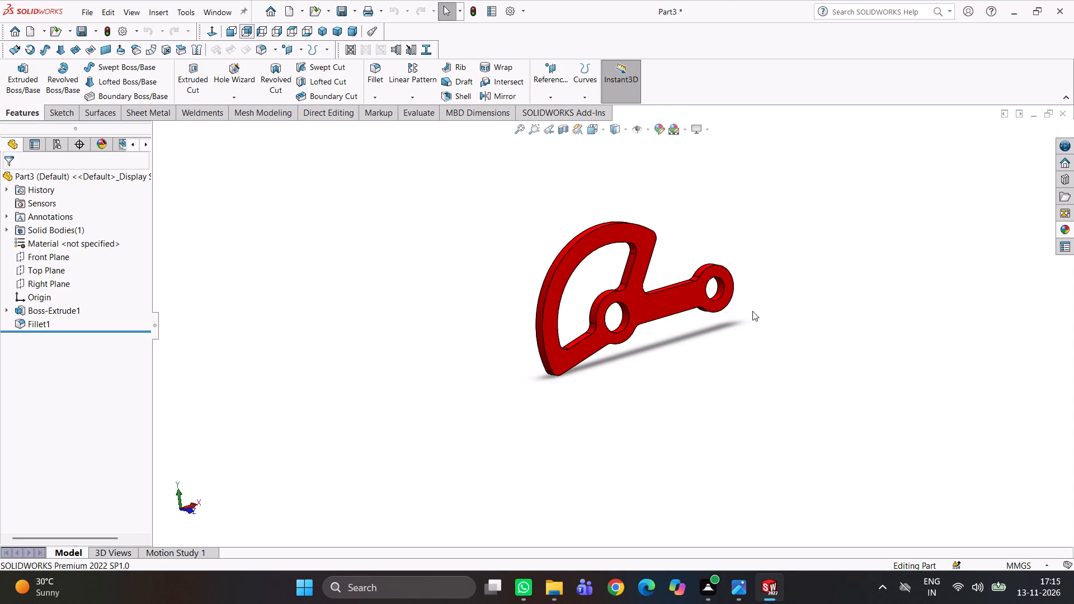
scroll(675, 360, down, 2)
middle_drag(660, 348, 621, 366)
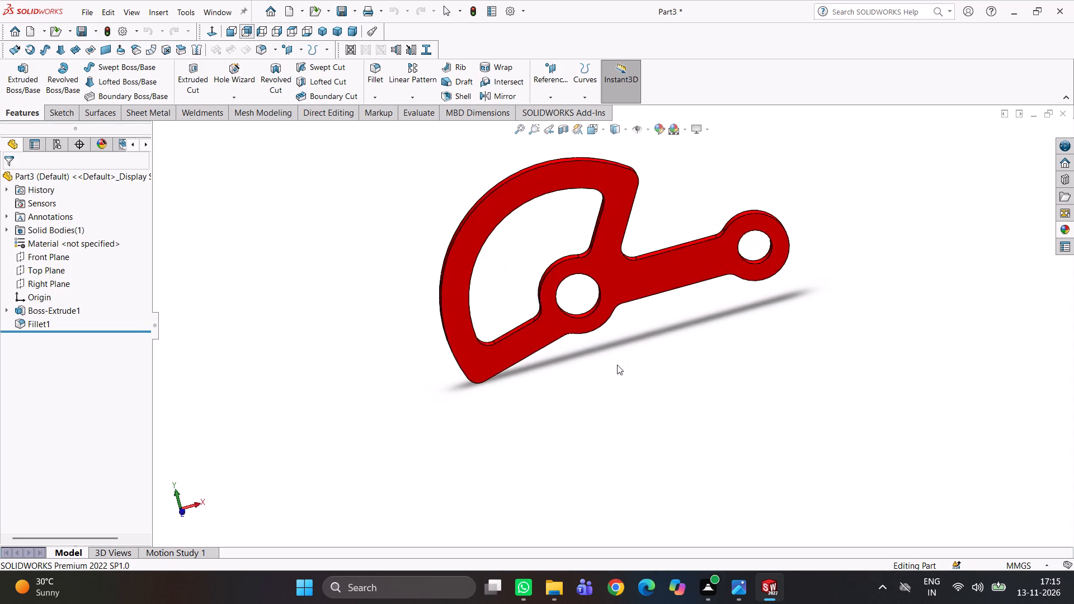
scroll(587, 317, down, 2)
middle_drag(592, 292, 624, 313)
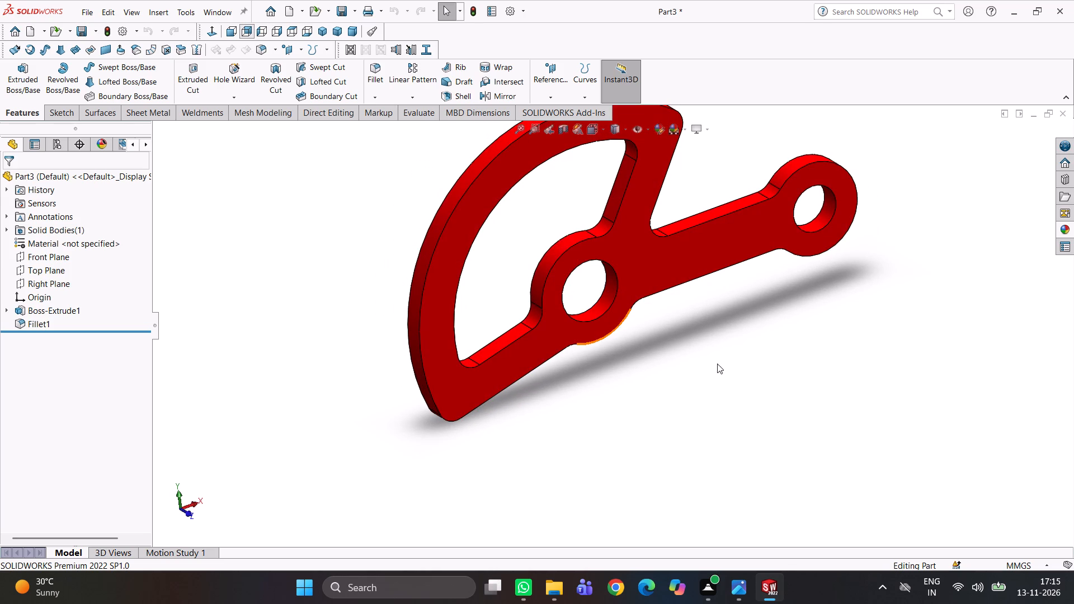
middle_drag(706, 365, 651, 356)
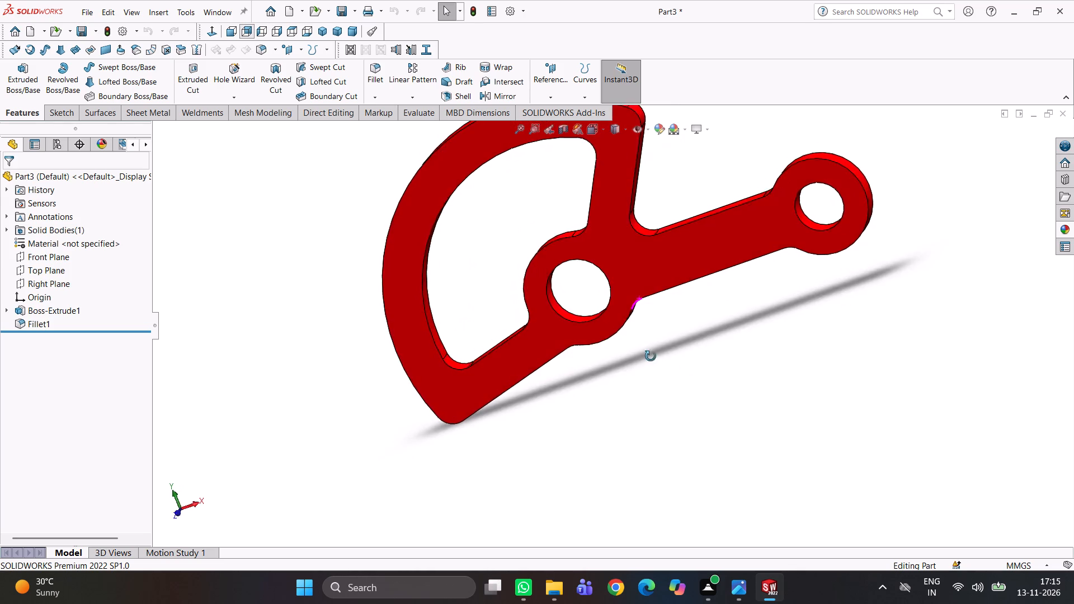
middle_drag(651, 356, 662, 284)
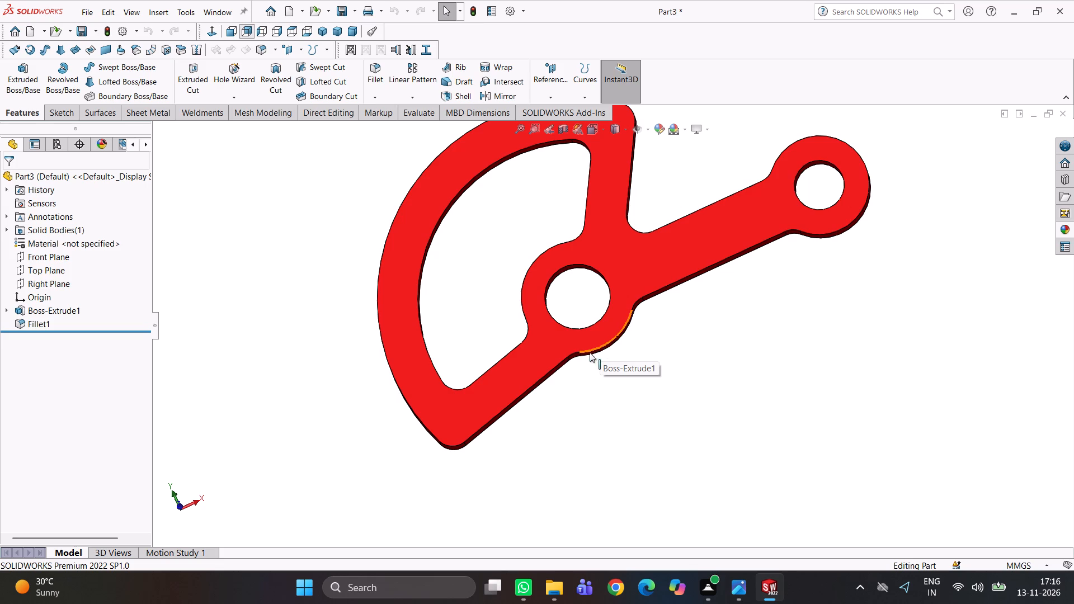
scroll(628, 325, up, 3)
middle_drag(643, 320, 695, 350)
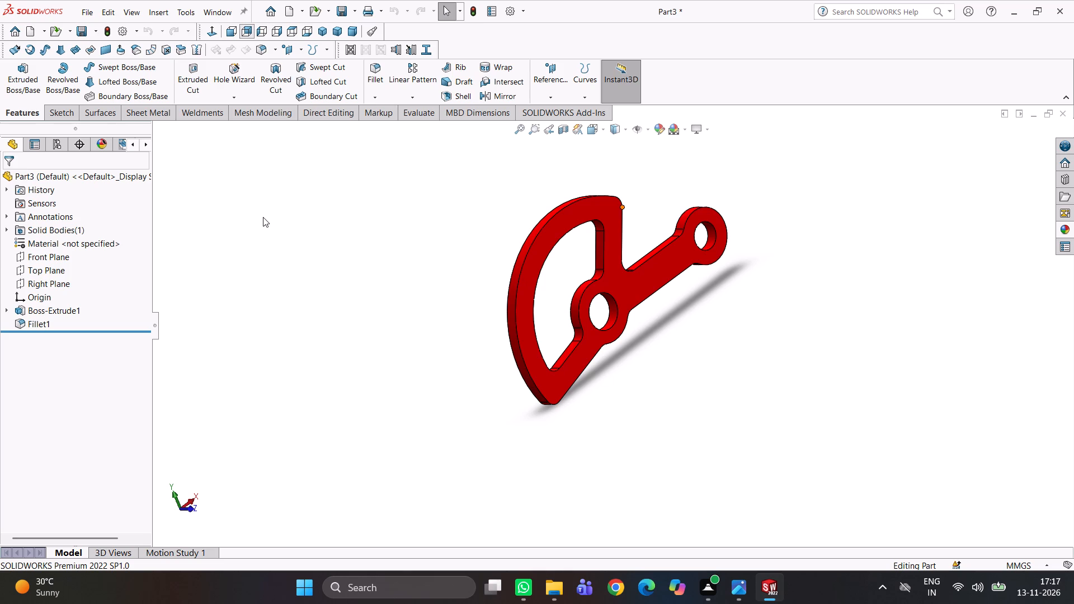
Inspect the lever's side walls, central hub hole and the fillets around the hub up close and from oblique angles.
scroll(558, 242, down, 3)
scroll(644, 275, up, 1)
middle_drag(647, 279, 567, 238)
scroll(679, 351, up, 3)
middle_drag(686, 354, 770, 353)
scroll(699, 368, down, 5)
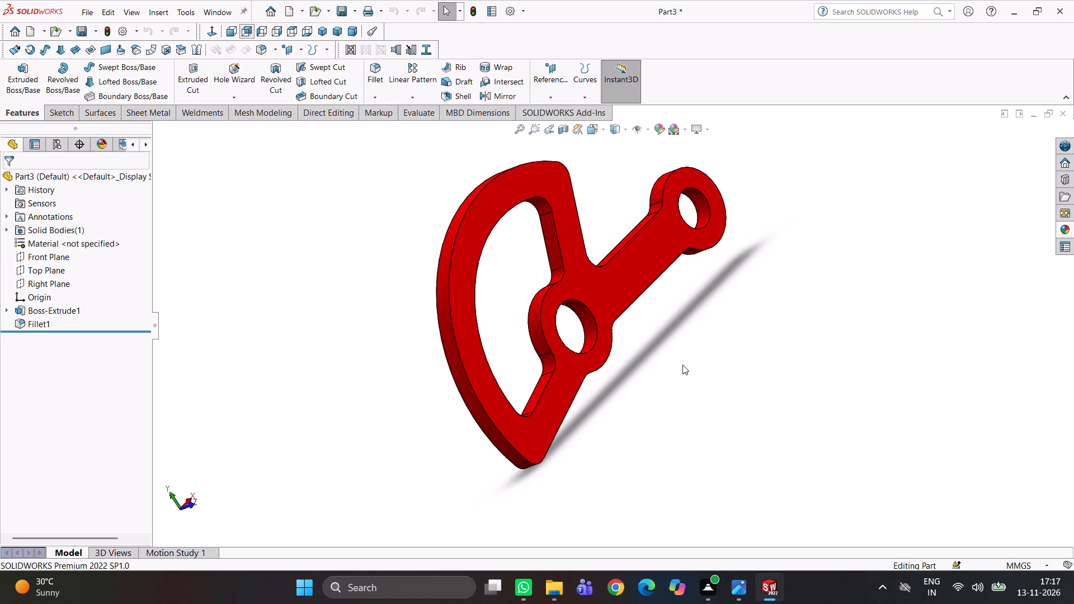
middle_drag(676, 356, 645, 360)
scroll(508, 334, down, 3)
middle_drag(557, 339, 486, 253)
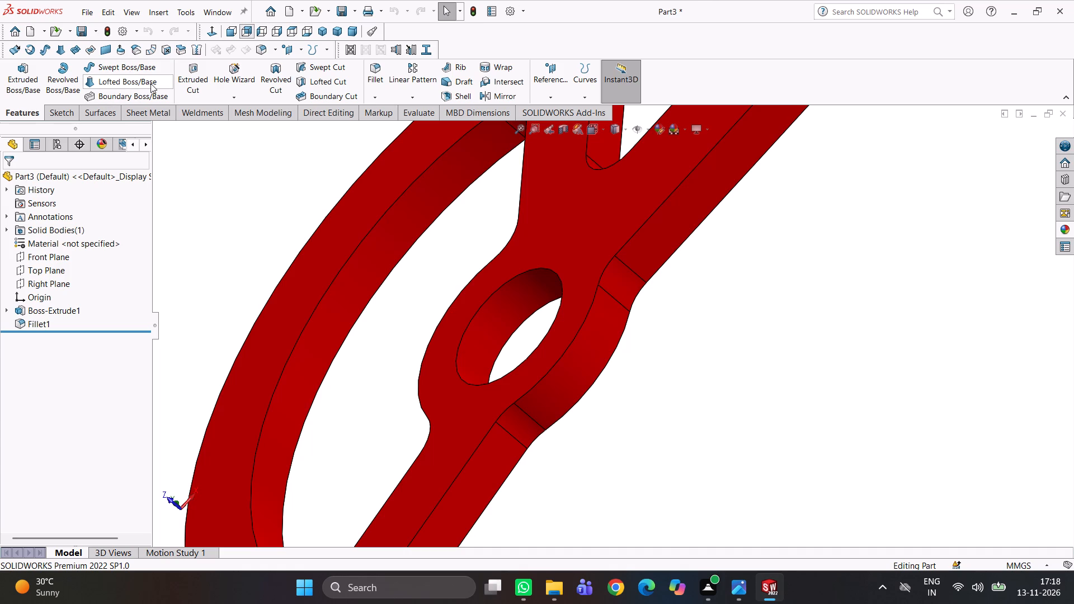
scroll(461, 263, up, 3)
middle_drag(461, 244, 520, 216)
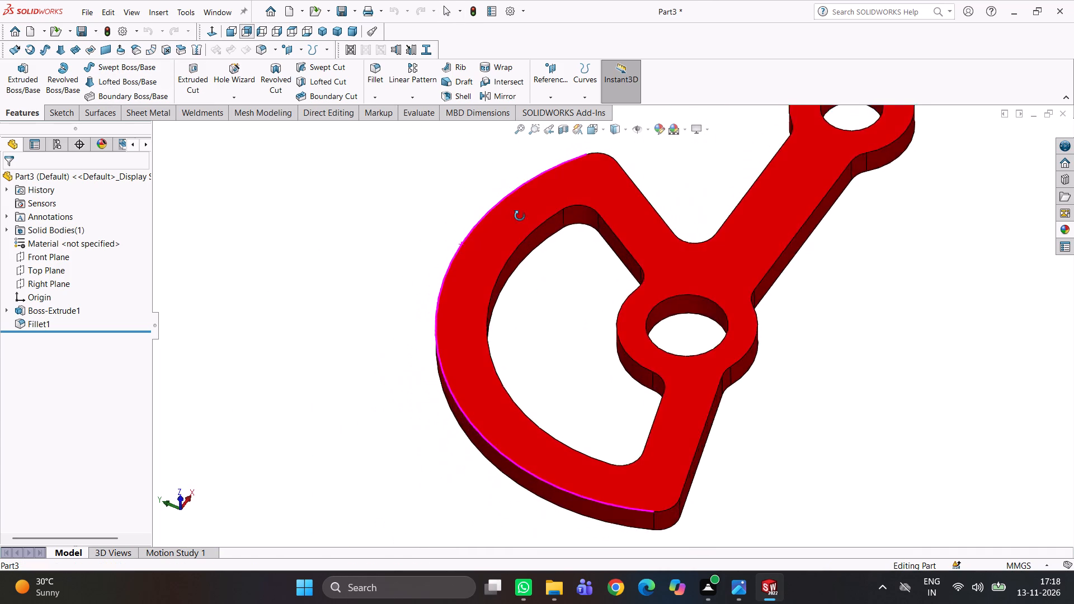
middle_drag(520, 216, 519, 189)
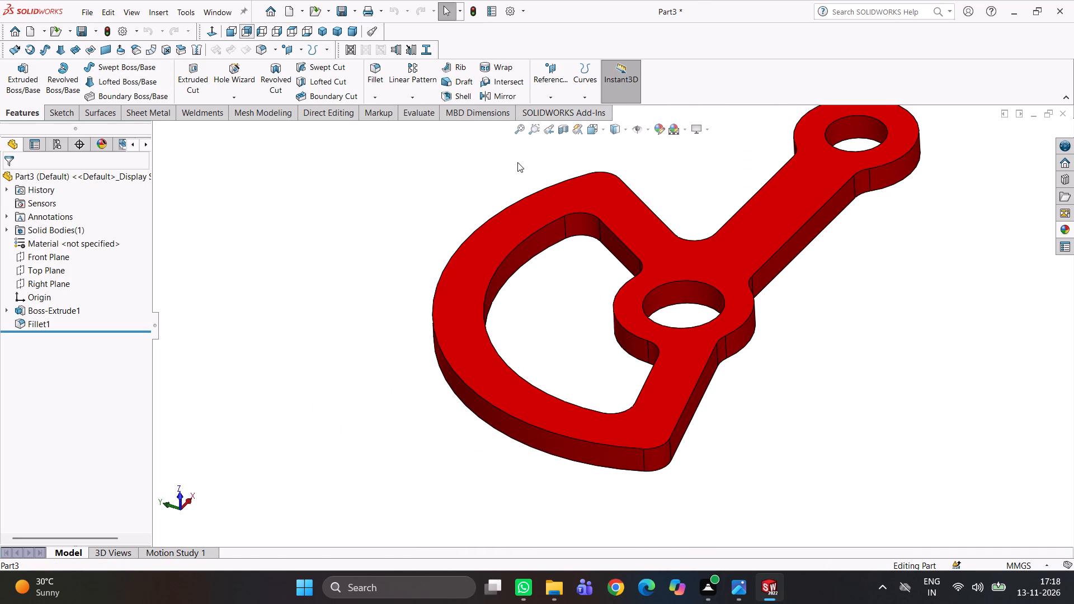
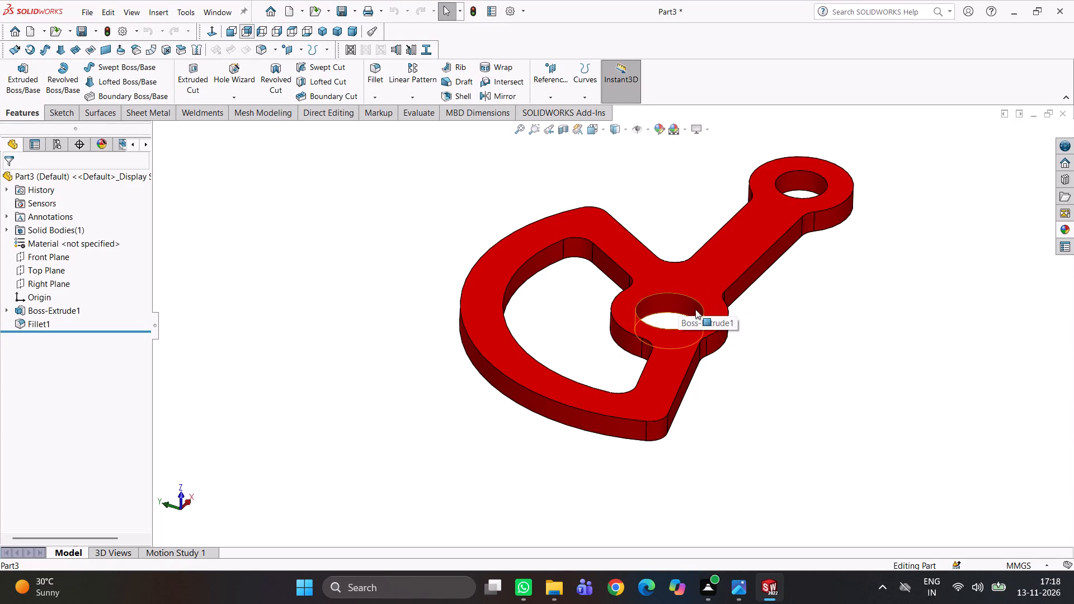
Examine the whole lever from oblique angles and inspect the central hub hole and its side walls up close.
scroll(694, 315, up, 1)
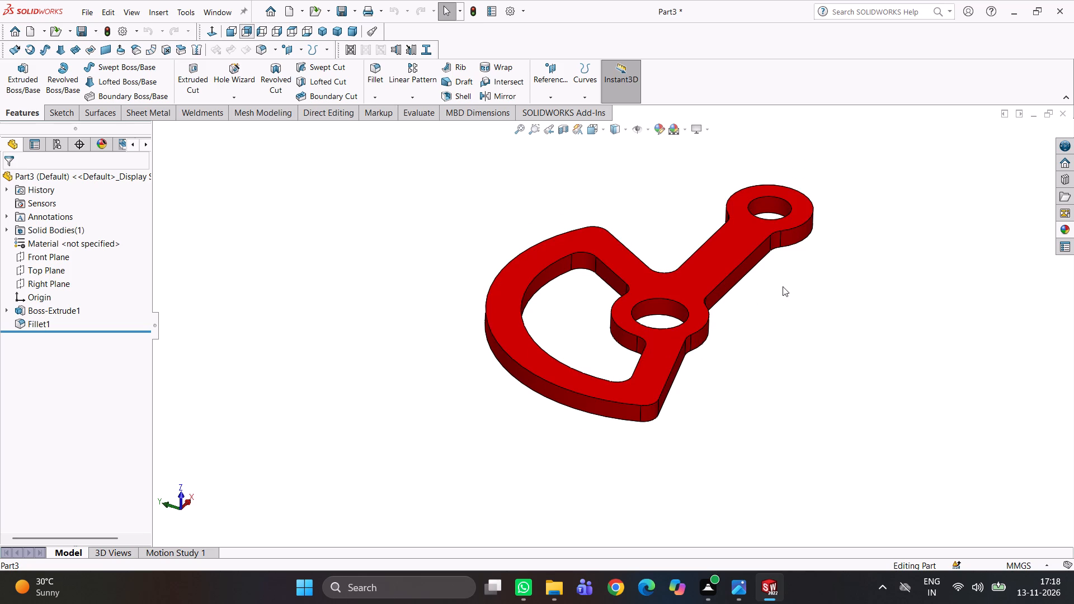
scroll(789, 297, down, 1)
middle_drag(769, 309, 746, 369)
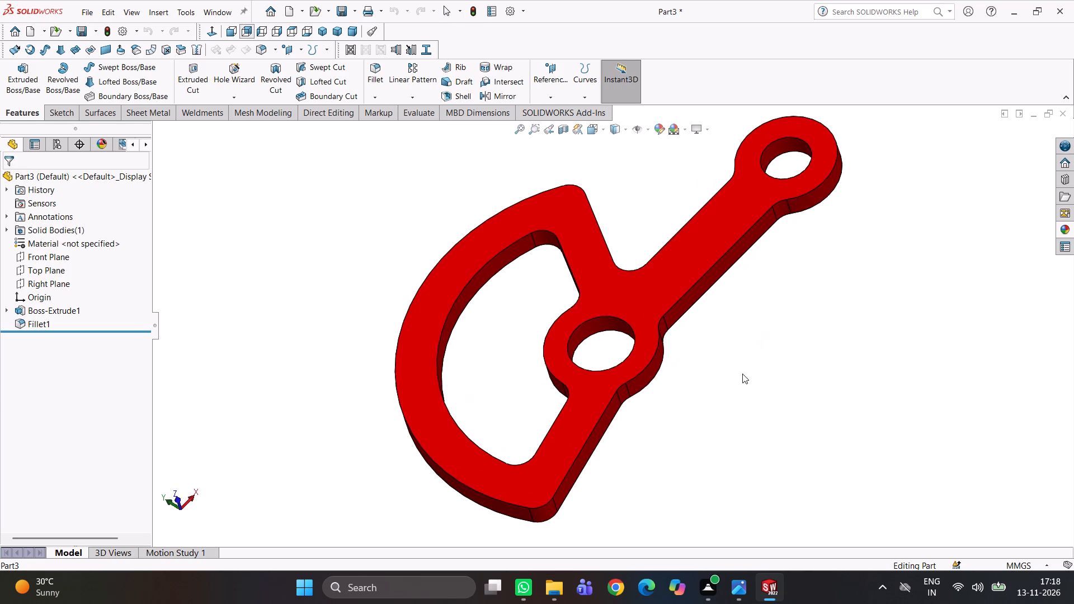
scroll(589, 360, up, 2)
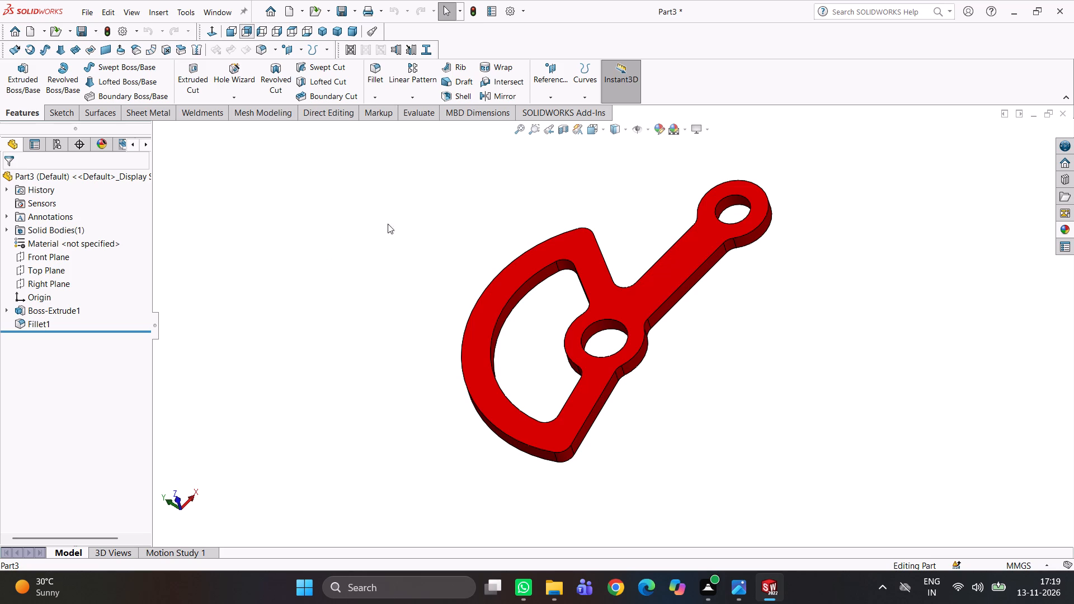
scroll(638, 323, up, 2)
scroll(668, 334, down, 2)
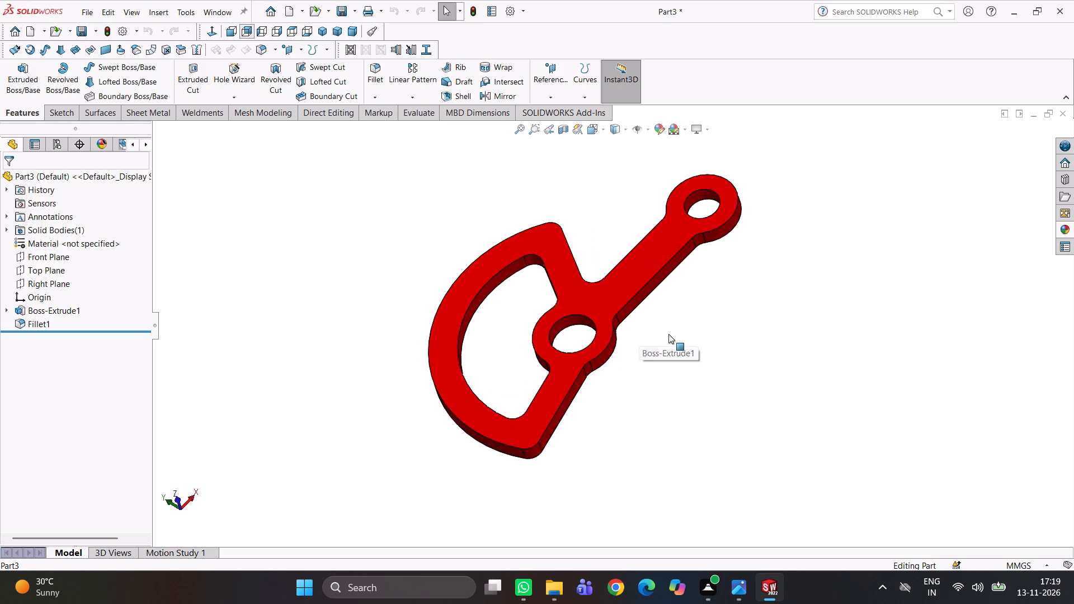
middle_drag(644, 334, 679, 409)
scroll(573, 371, down, 4)
middle_drag(628, 297, 592, 355)
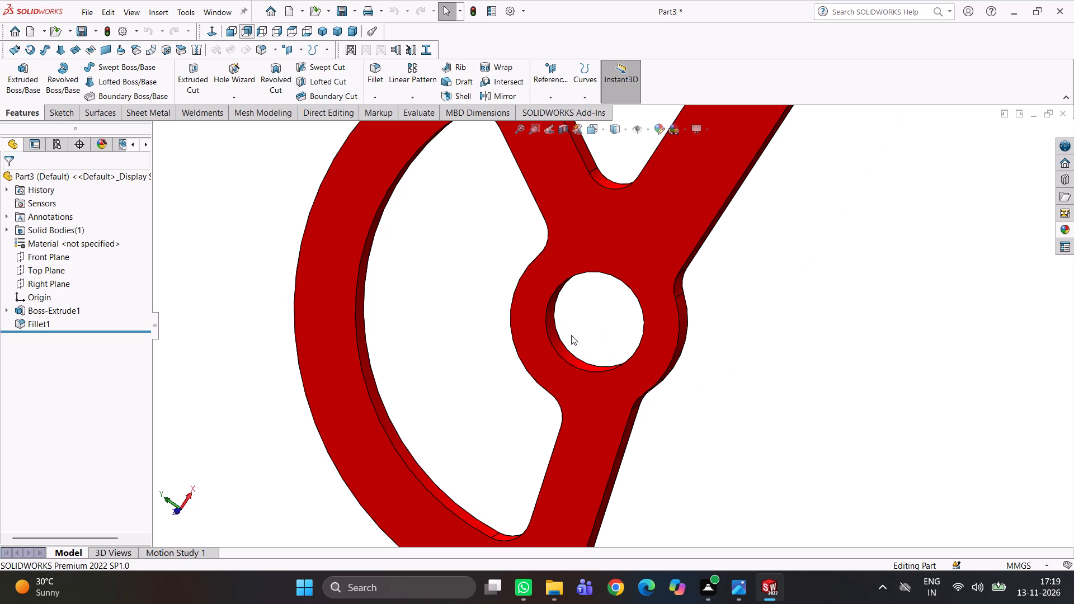
scroll(571, 339, down, 2)
middle_drag(602, 324, 540, 275)
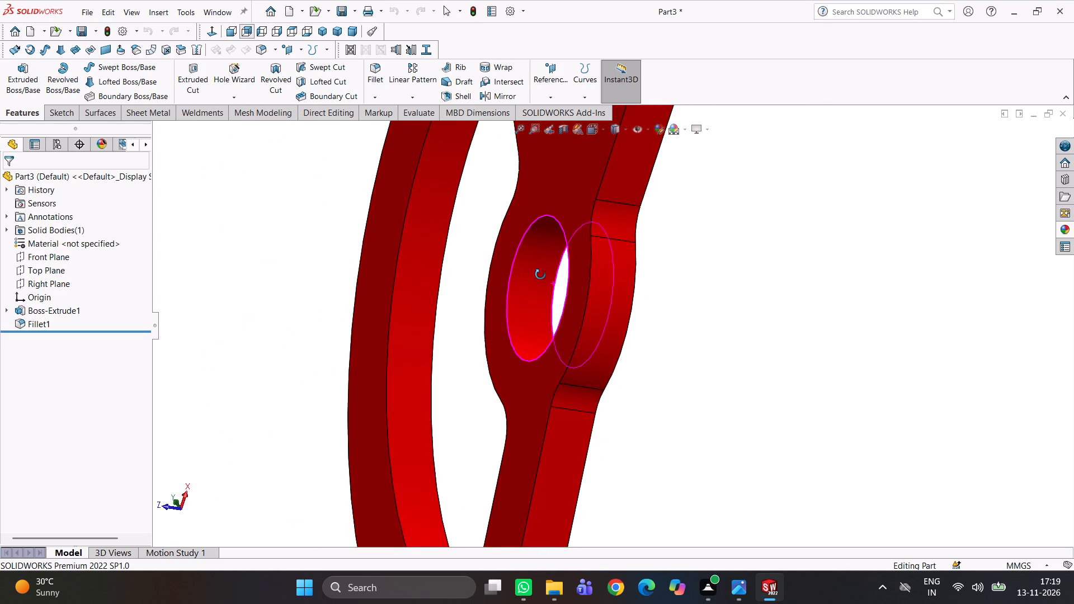
middle_drag(540, 275, 513, 301)
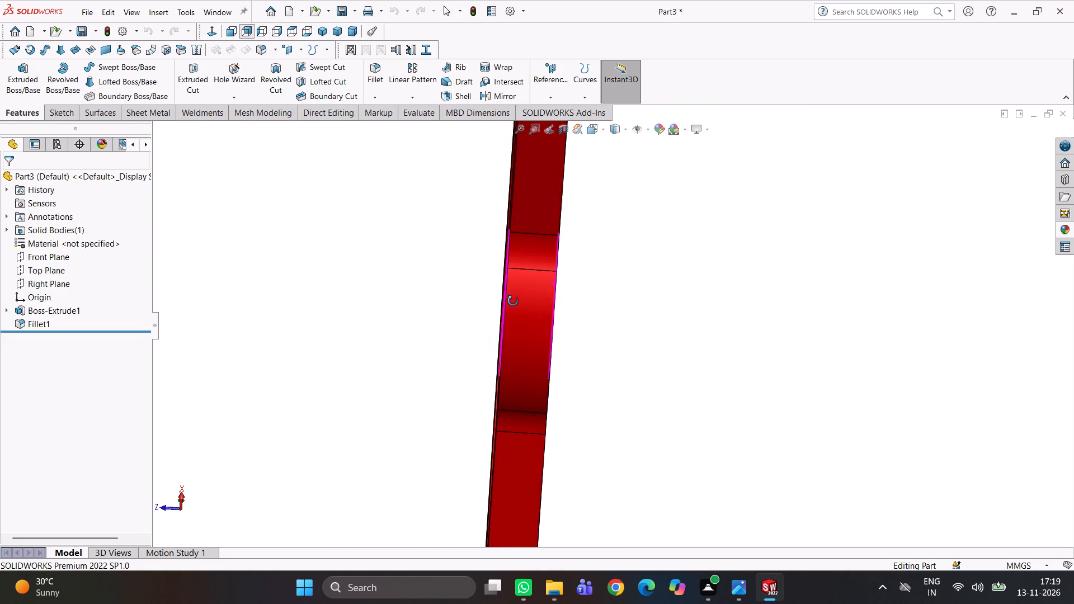
middle_drag(513, 301, 538, 271)
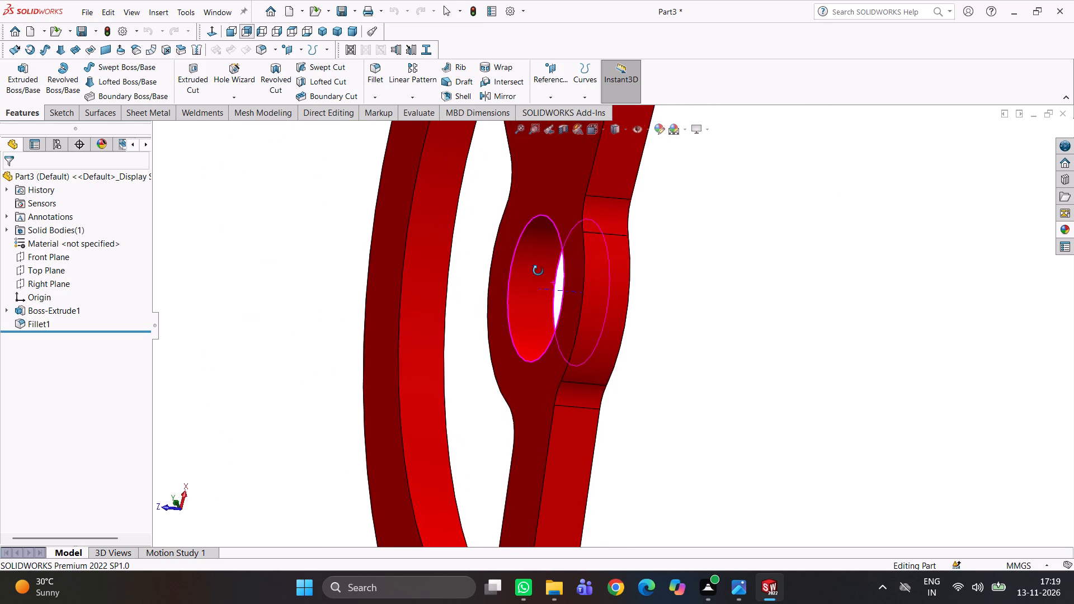
middle_drag(538, 271, 560, 294)
scroll(564, 300, up, 8)
middle_drag(652, 307, 686, 339)
scroll(680, 352, down, 2)
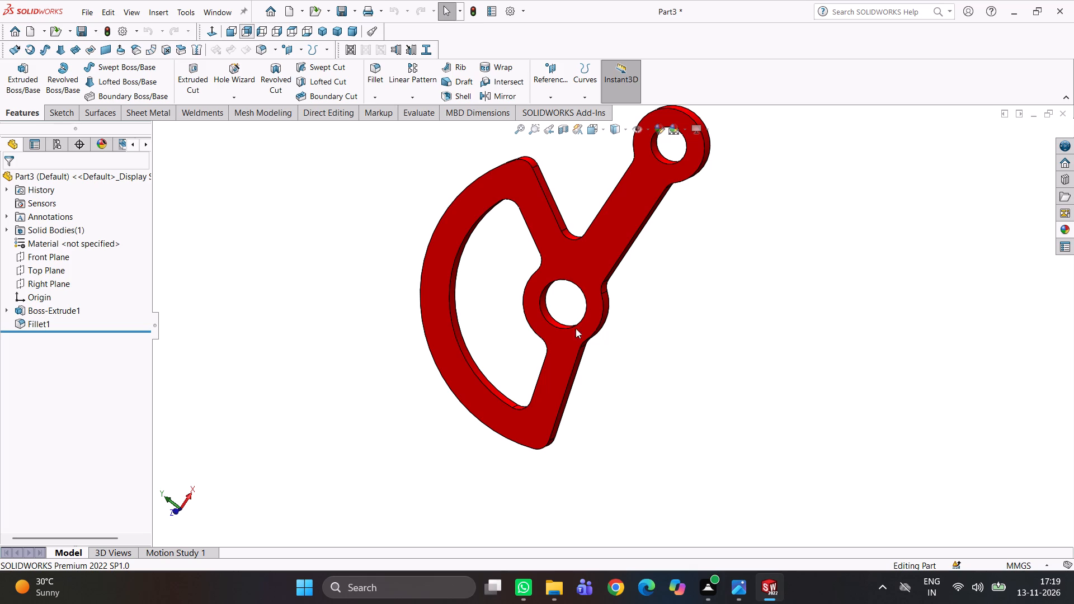
Inspect the round hole at the end of the lever's arm up close and check the overall shape.
scroll(688, 204, down, 2)
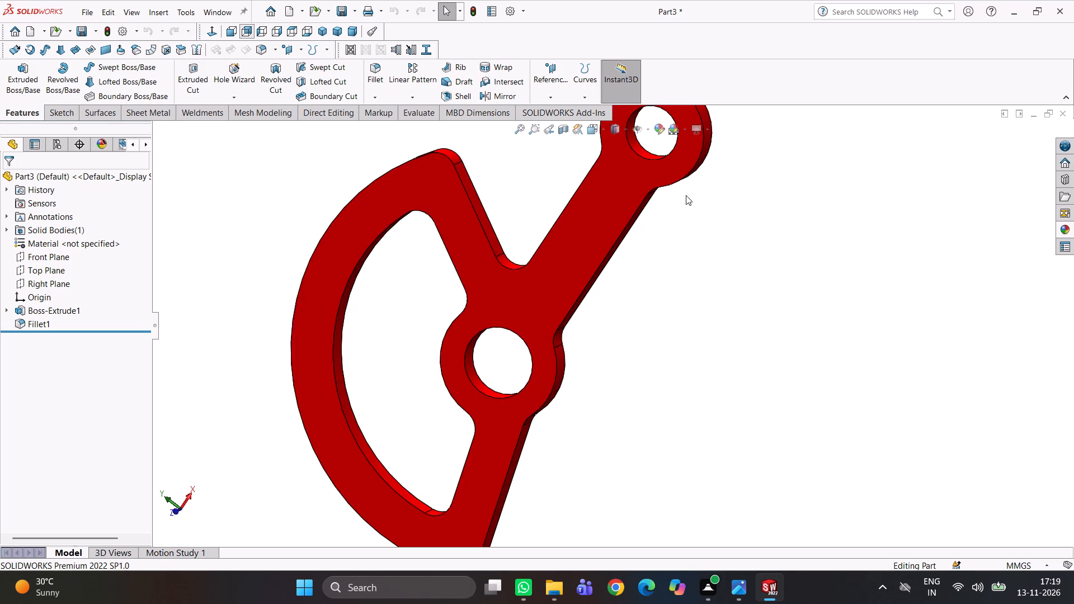
scroll(663, 185, up, 3)
scroll(634, 210, down, 1)
middle_drag(620, 223, 590, 231)
scroll(596, 219, down, 4)
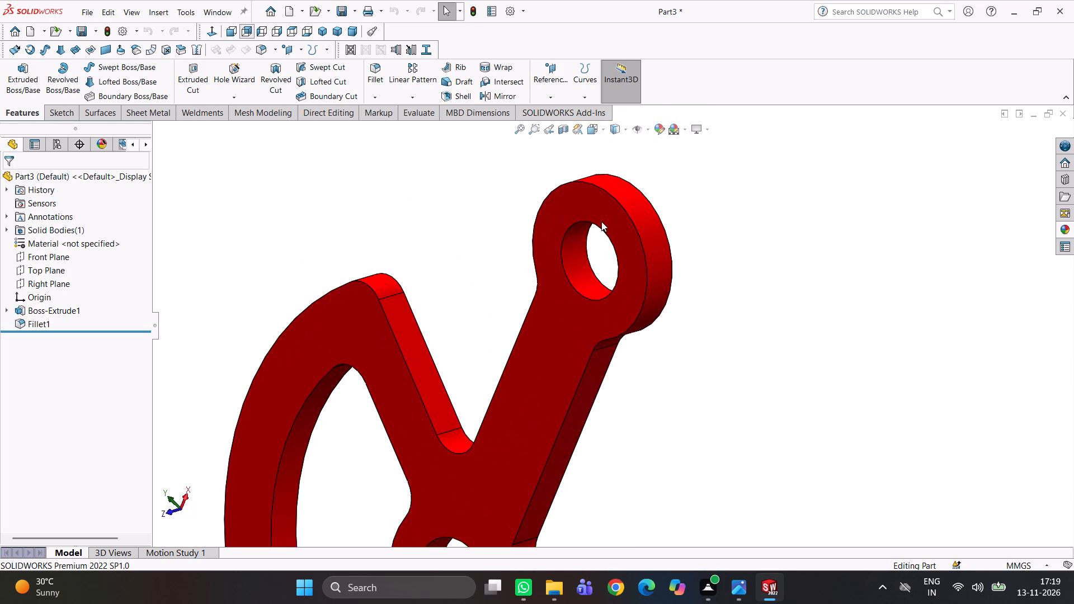
scroll(584, 238, down, 9)
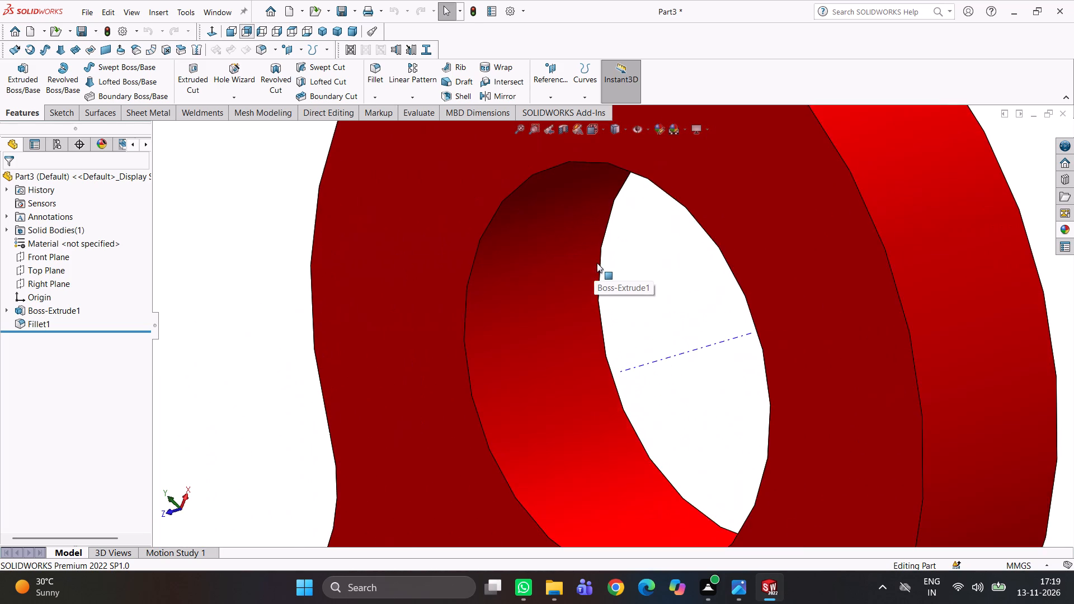
middle_drag(629, 254, 654, 271)
scroll(681, 270, up, 6)
scroll(425, 207, up, 5)
scroll(605, 324, up, 4)
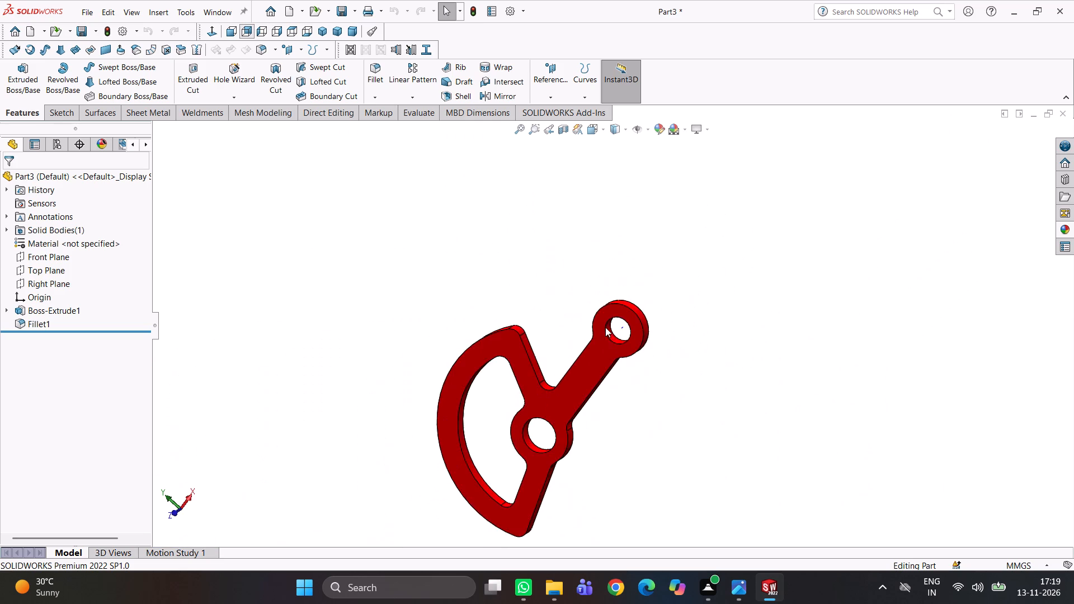
scroll(708, 523, down, 2)
scroll(543, 399, up, 4)
scroll(525, 388, down, 4)
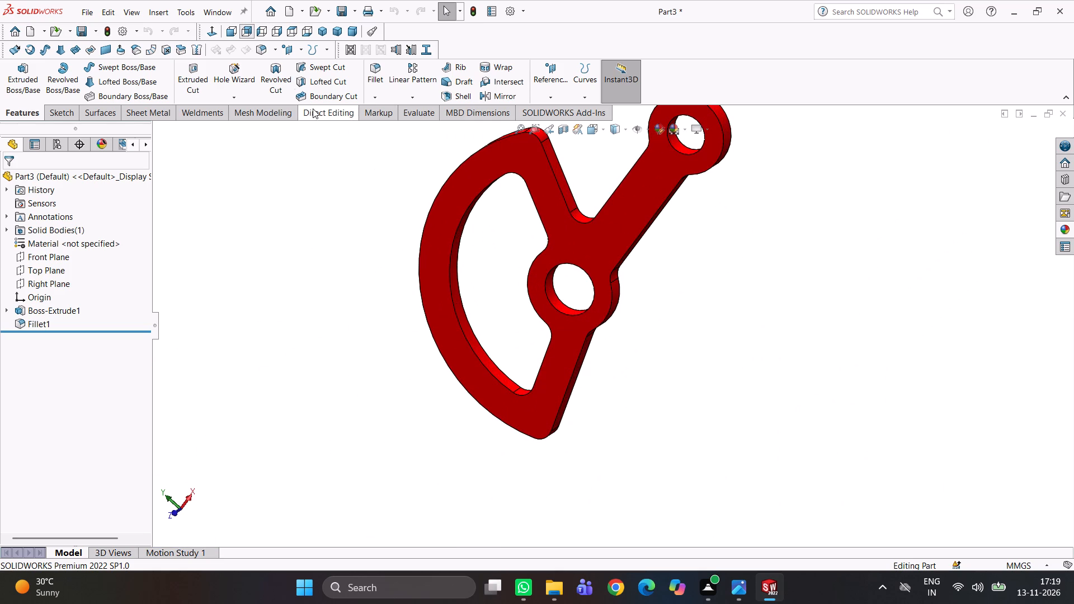
Set up a 0.5 mm, 45-degree chamfer on both circular rim edges of the central hub hole.
click(377, 100)
click(376, 121)
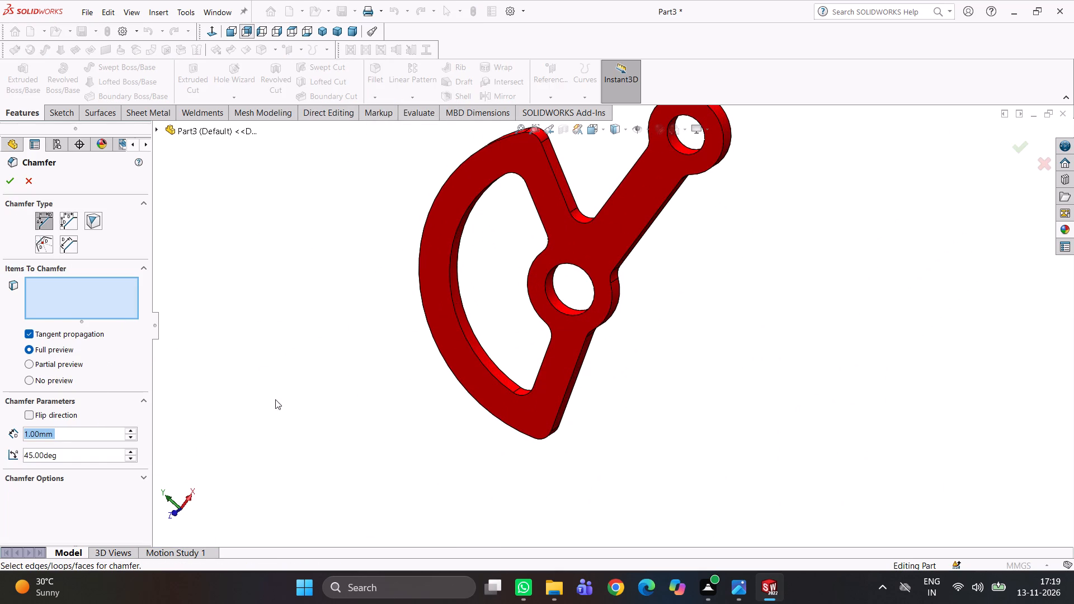
text(0.5)
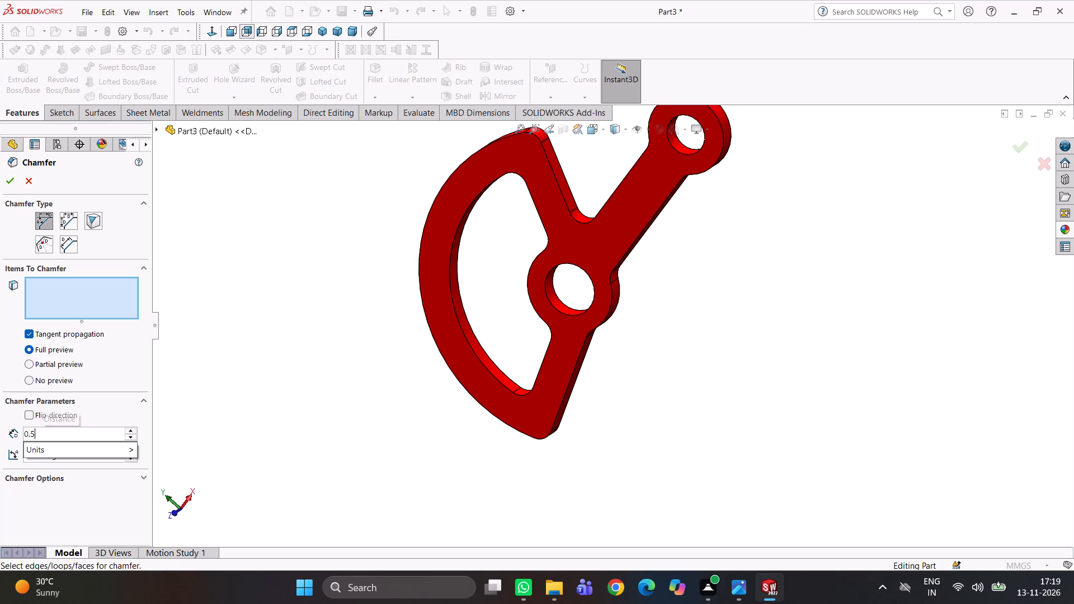
key(Return)
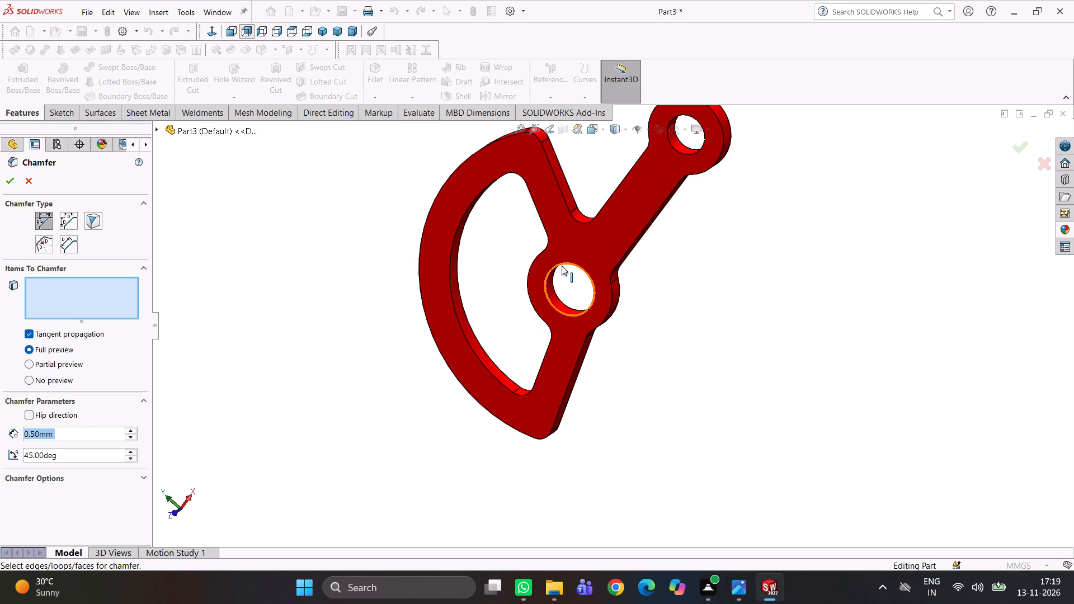
click(562, 266)
middle_drag(635, 271, 517, 365)
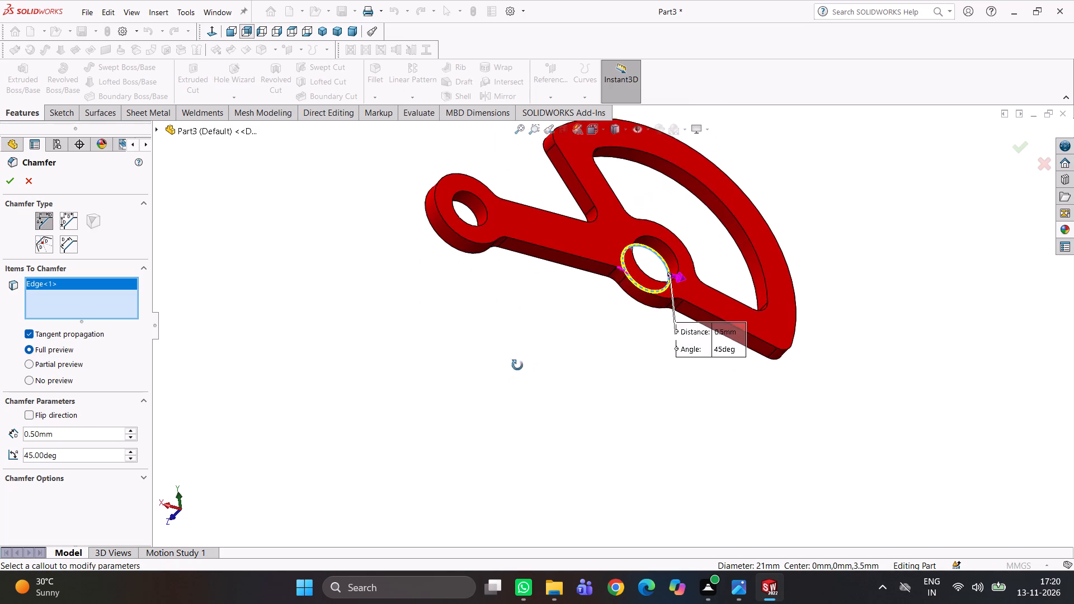
scroll(641, 263, down, 3)
click(649, 229)
Add both circular rim edges of the arm-end hole to the chamfer and complete the feature.
scroll(489, 242, up, 2)
scroll(450, 228, down, 3)
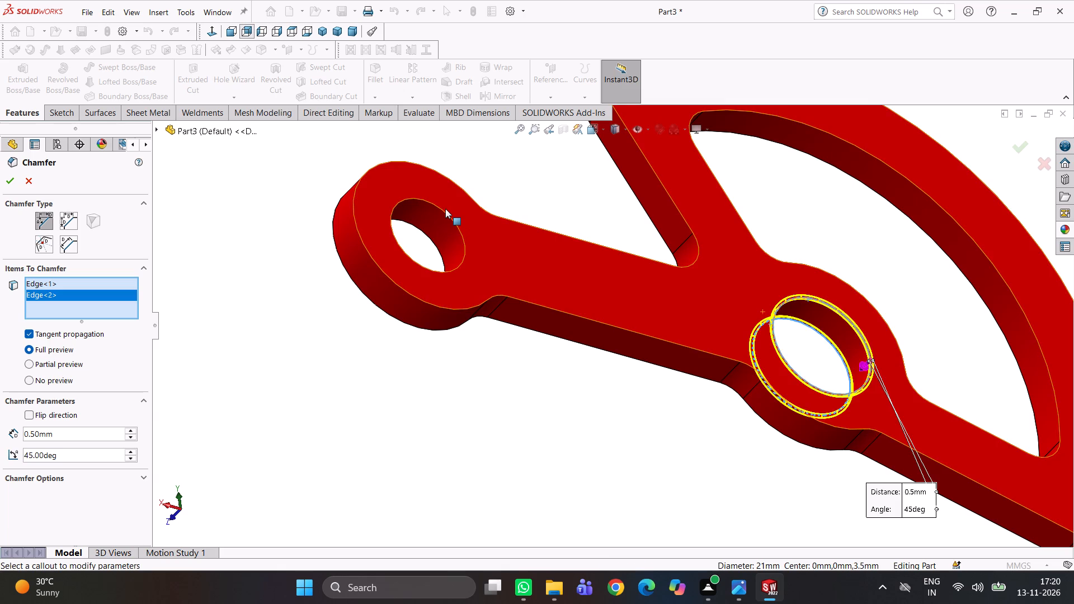
click(445, 209)
click(455, 213)
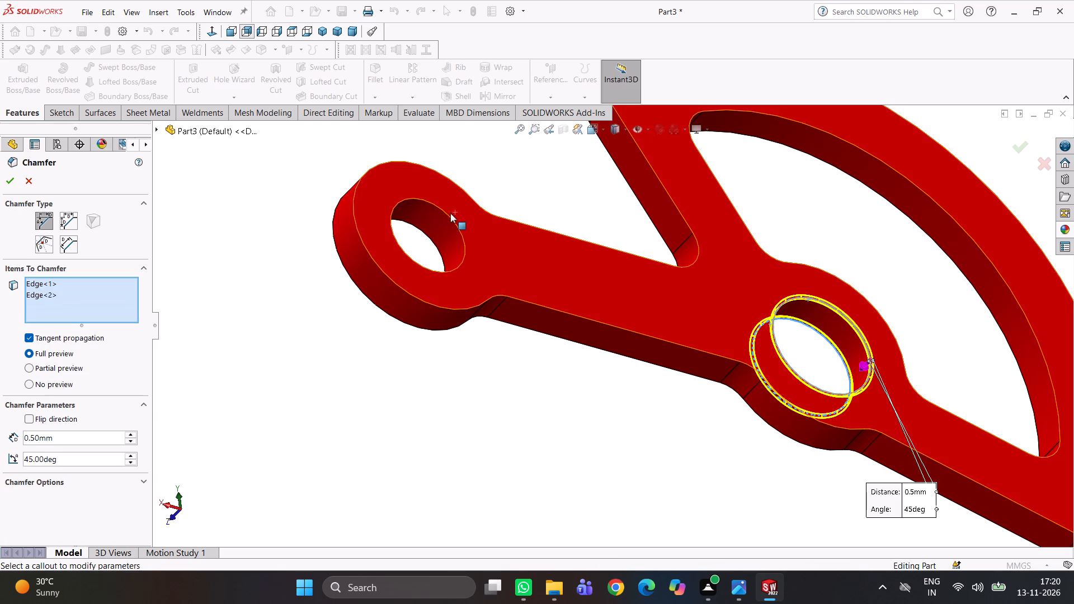
click(447, 213)
middle_drag(508, 221, 642, 97)
scroll(595, 196, up, 3)
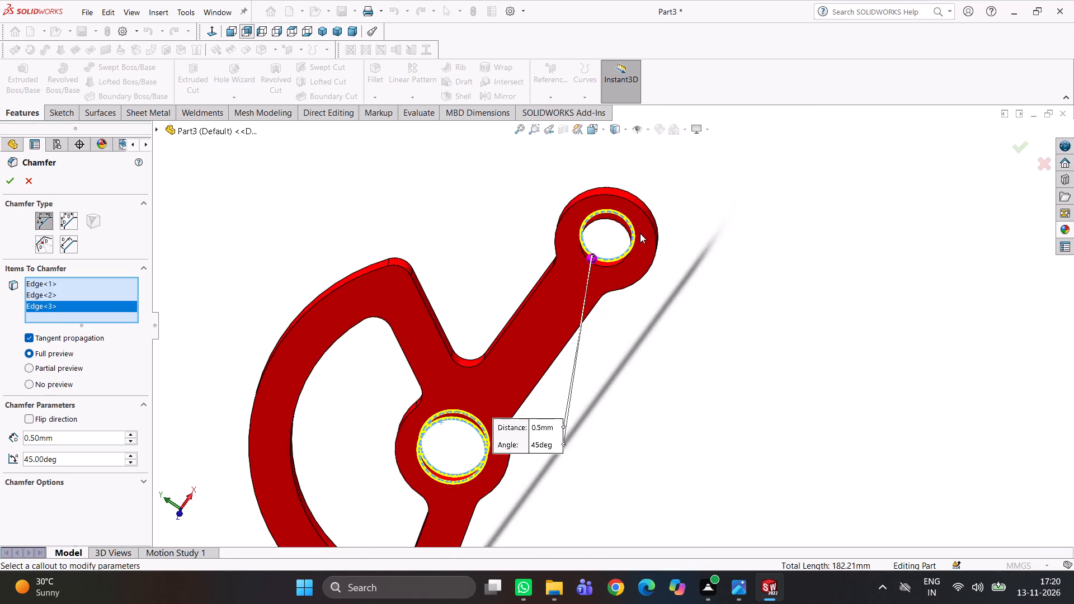
scroll(640, 233, down, 1)
middle_drag(640, 233, 621, 273)
click(611, 270)
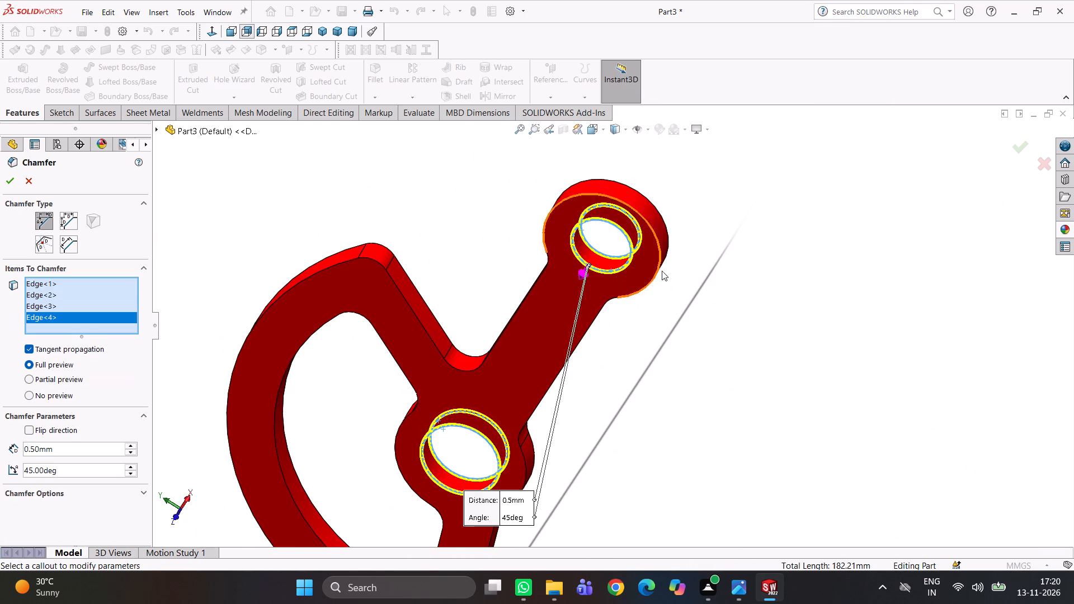
scroll(672, 271, up, 2)
middle_drag(633, 281, 646, 145)
scroll(642, 159, up, 1)
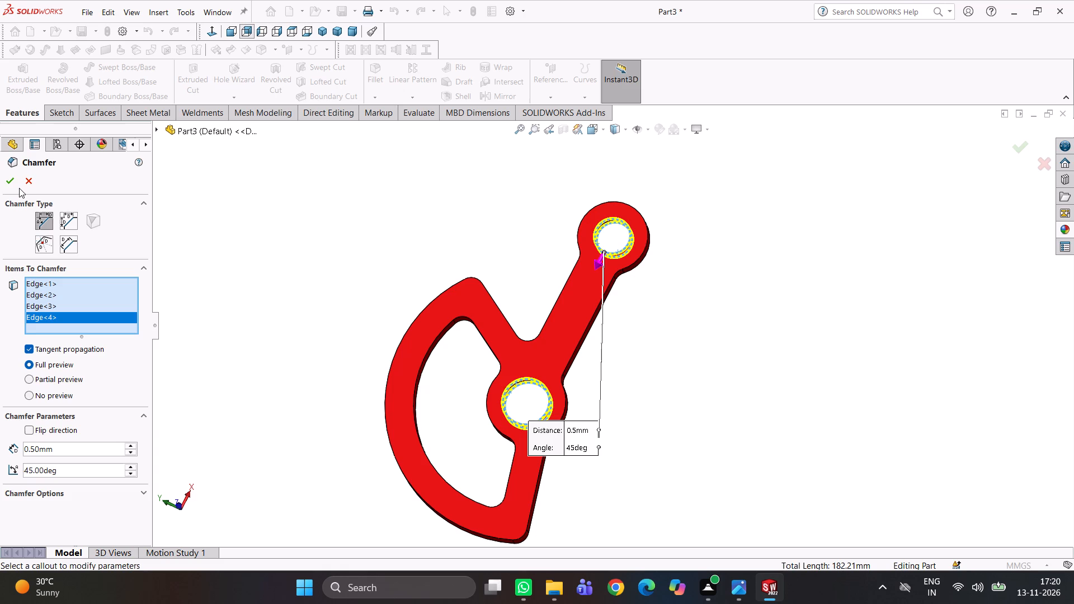
click(13, 185)
Save the part as OPNER in the SW INTERNSHIP folder.
scroll(653, 256, down, 4)
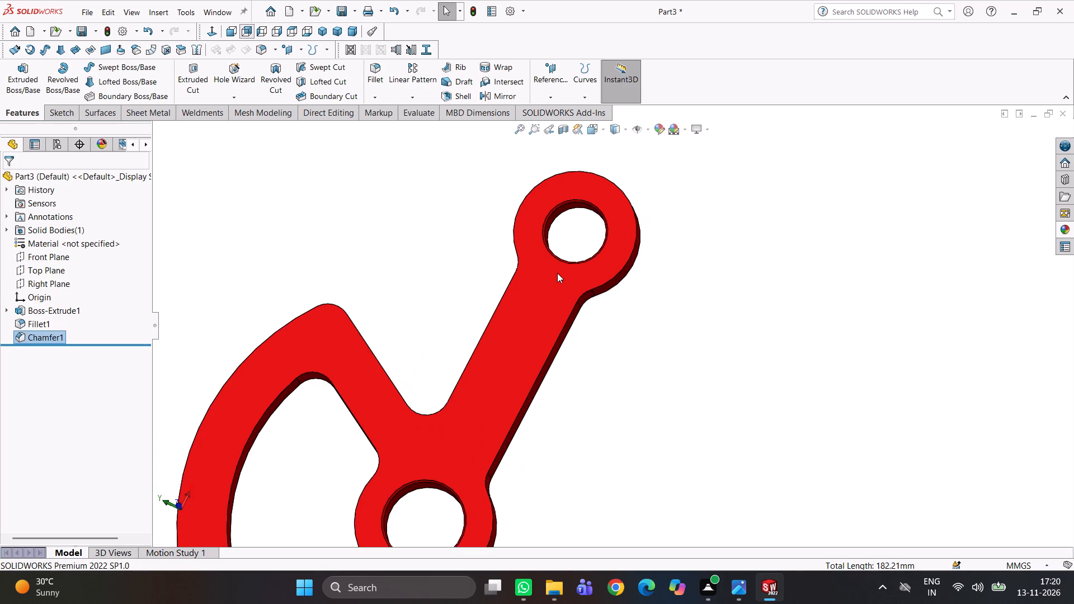
scroll(570, 257, down, 2)
scroll(558, 306, up, 4)
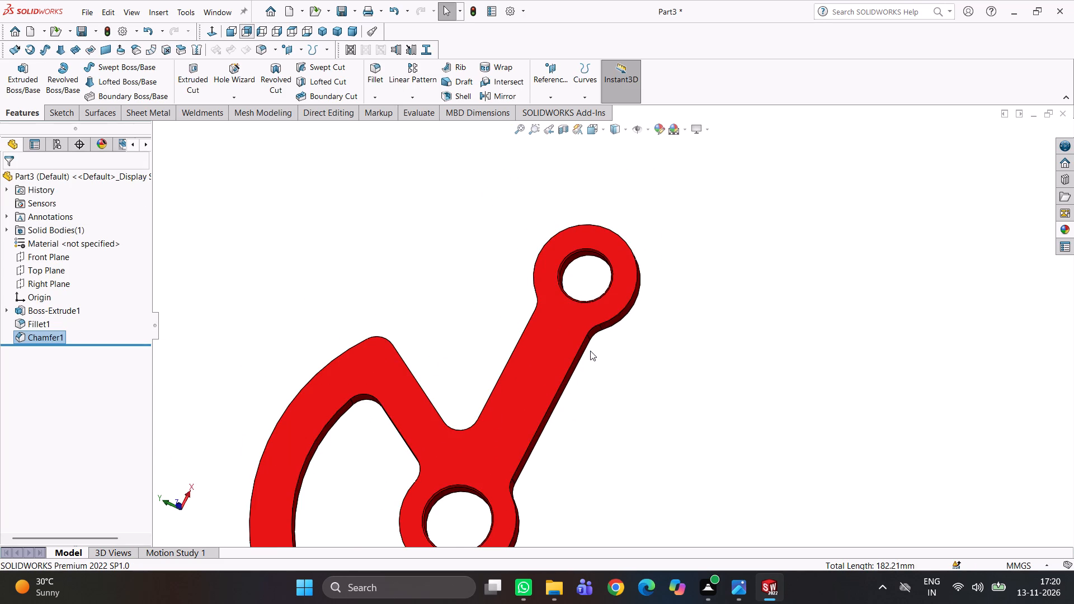
scroll(454, 384, up, 5)
scroll(535, 442, down, 3)
scroll(564, 398, up, 2)
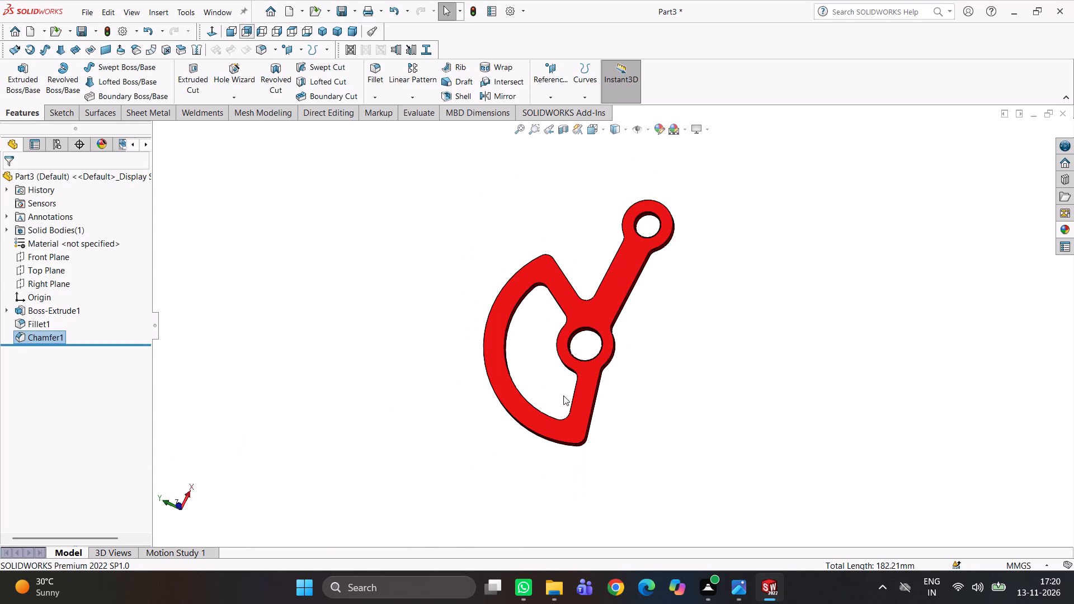
click(345, 8)
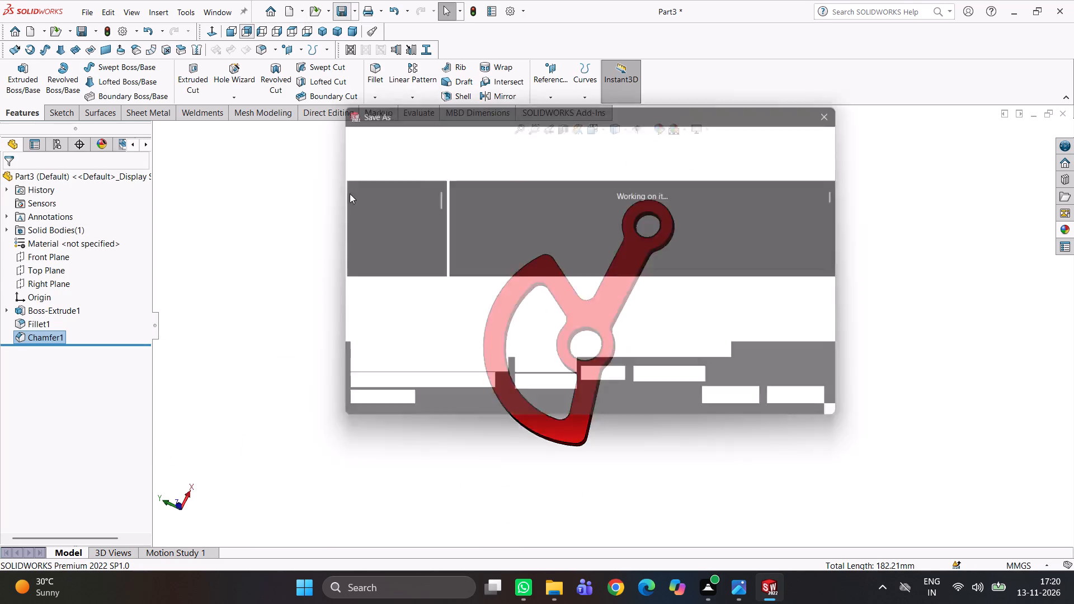
key(BackSpace)
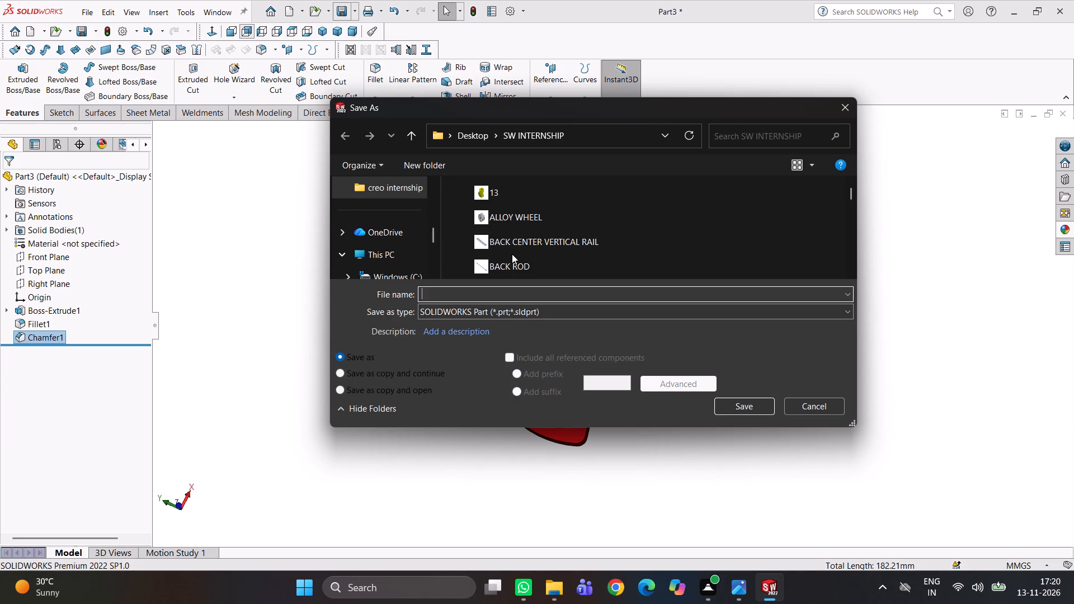
text(OPNER)
key(Return)
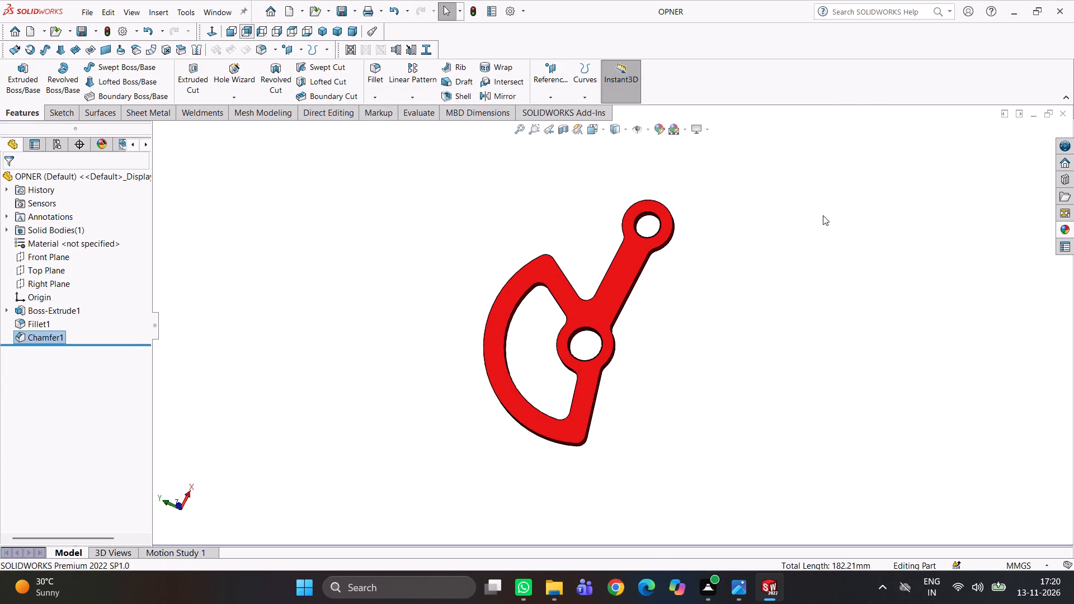
Examine the chamfered rims of the central hub hole and the walls of the sector opening from both sides.
scroll(641, 388, down, 5)
middle_drag(564, 312, 525, 270)
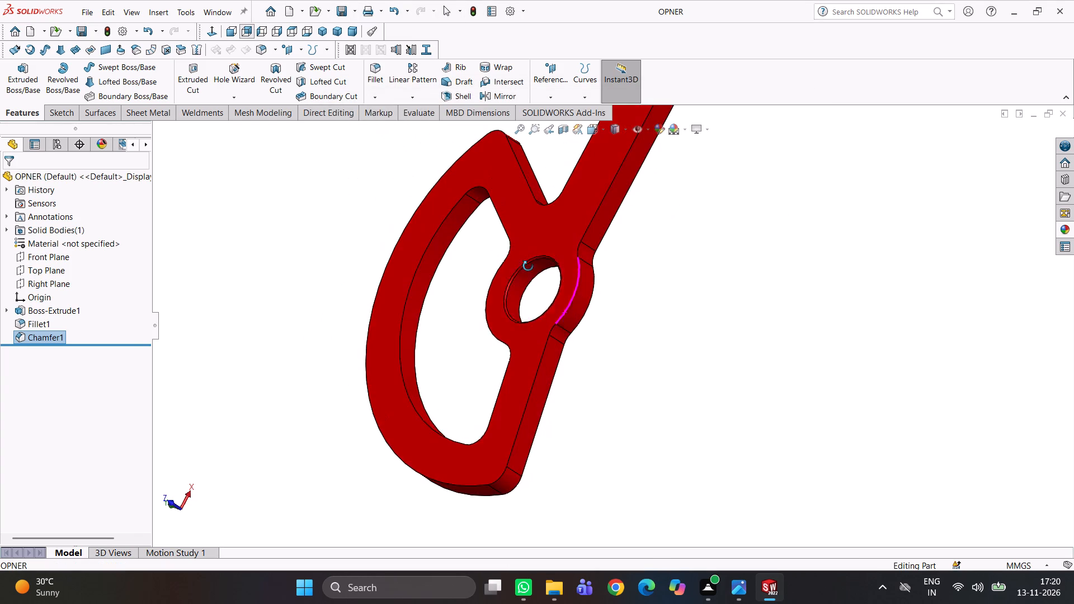
scroll(570, 267, down, 4)
middle_drag(556, 284, 590, 322)
scroll(529, 311, up, 3)
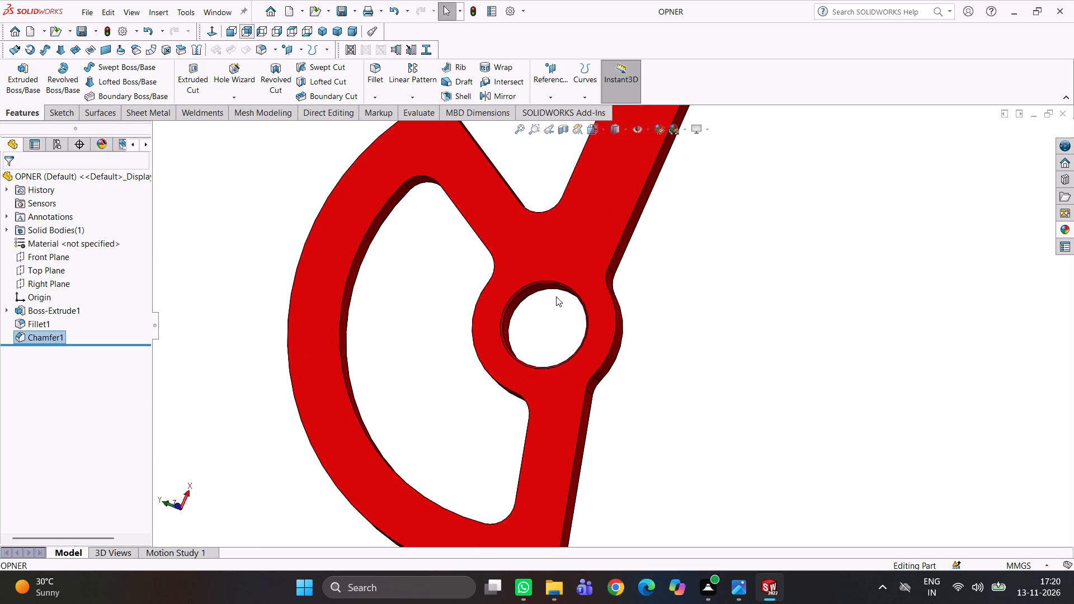
middle_drag(638, 308, 539, 242)
scroll(660, 326, up, 3)
middle_drag(666, 352, 591, 323)
scroll(666, 352, up, 1)
scroll(628, 343, down, 2)
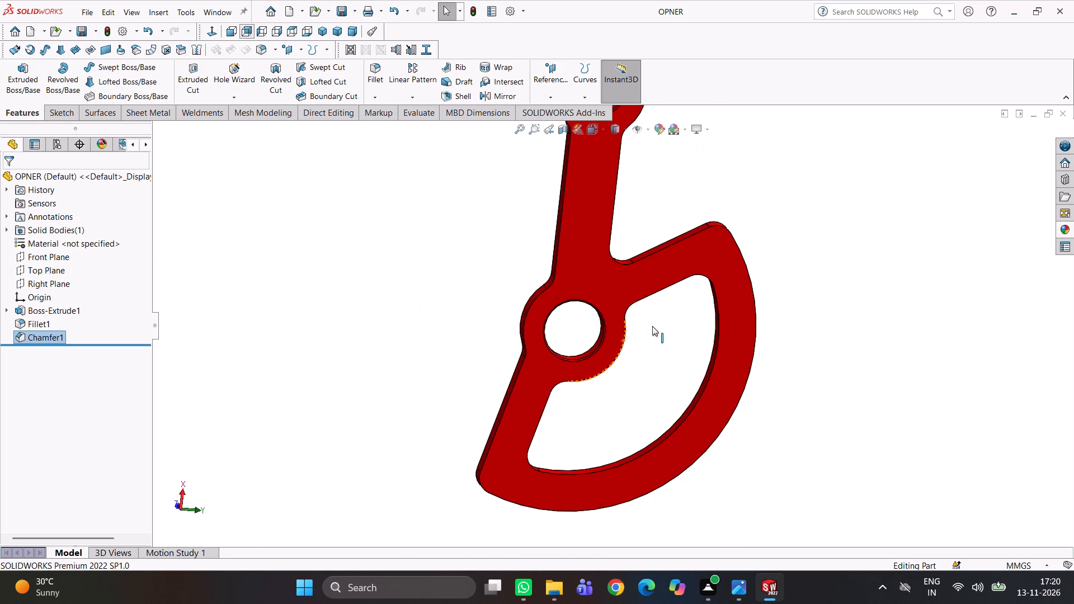
scroll(686, 270, down, 4)
middle_drag(686, 328, 679, 169)
scroll(679, 169, up, 1)
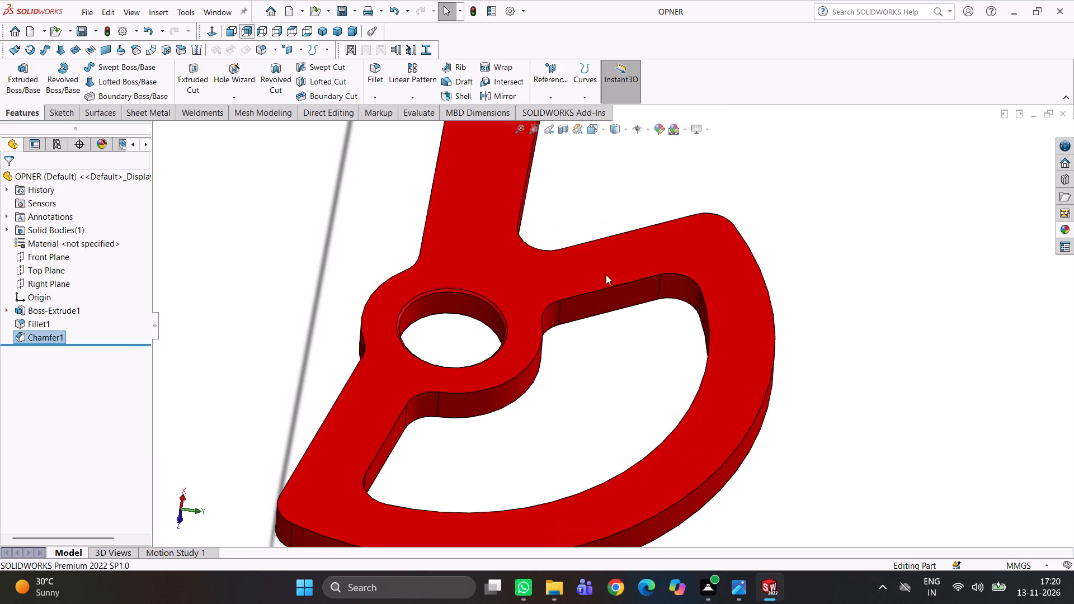
scroll(614, 333, down, 2)
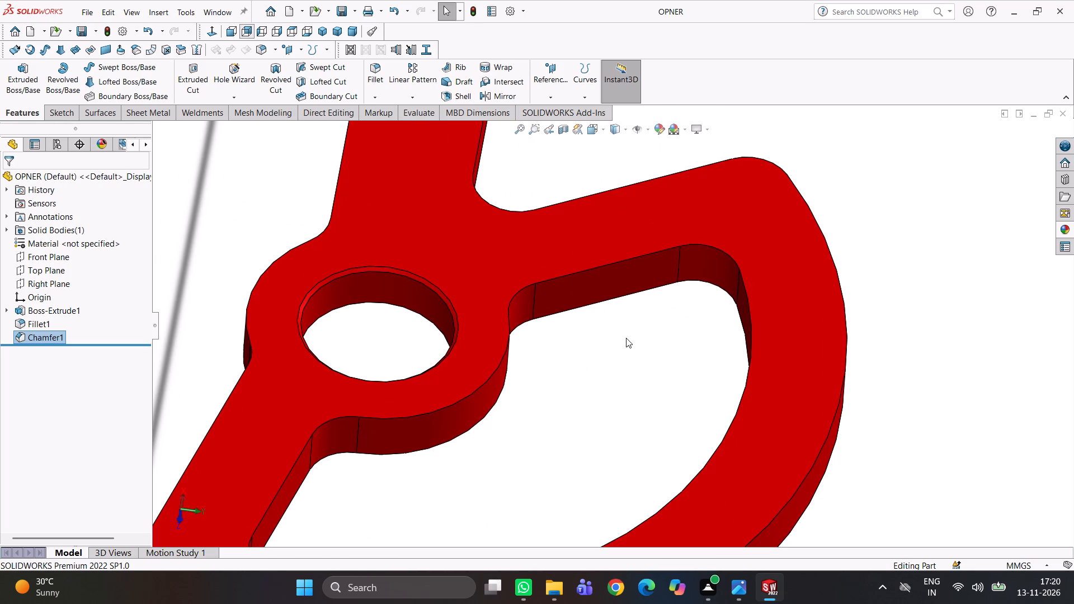
Examine the whole lever, including its thickness, hub hole and sector opening, from edge-on and tilted views.
scroll(624, 343, up, 3)
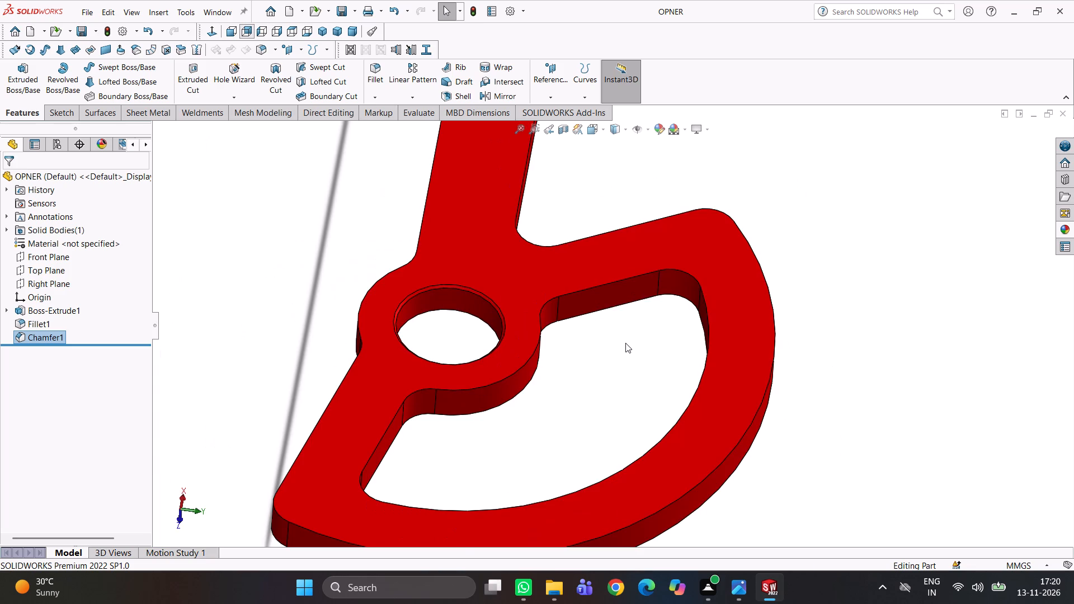
scroll(629, 350, up, 4)
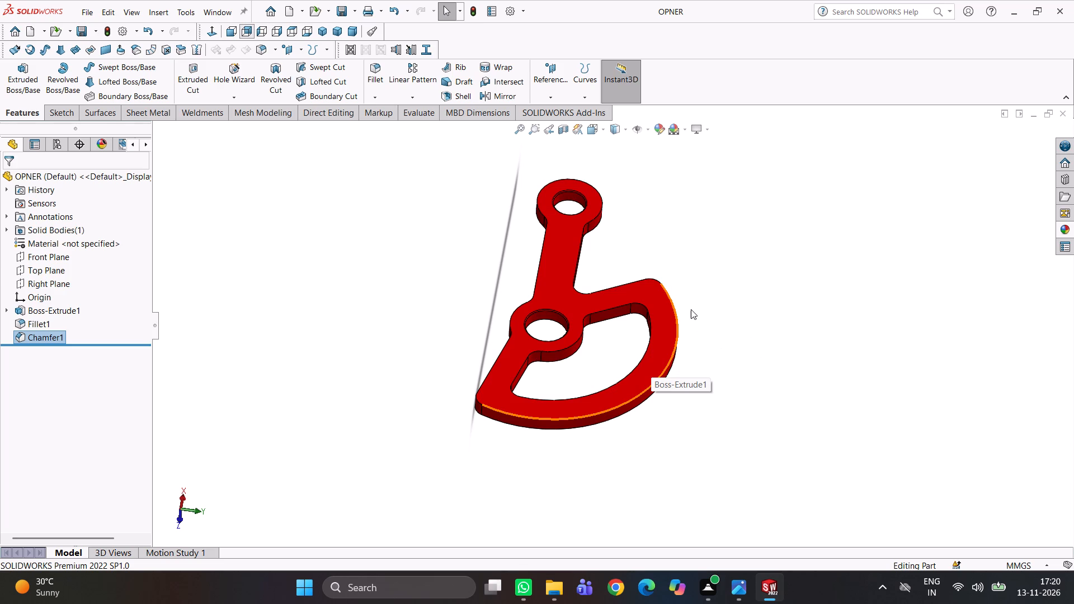
scroll(616, 299, up, 3)
middle_drag(623, 303, 529, 222)
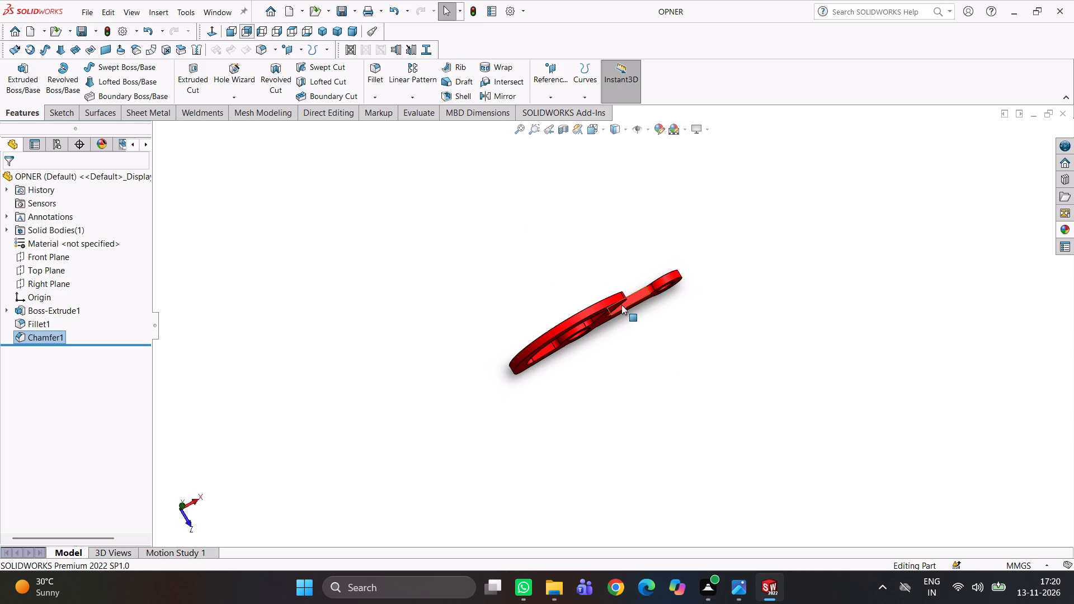
scroll(583, 319, up, 4)
scroll(591, 354, down, 9)
scroll(595, 304, down, 5)
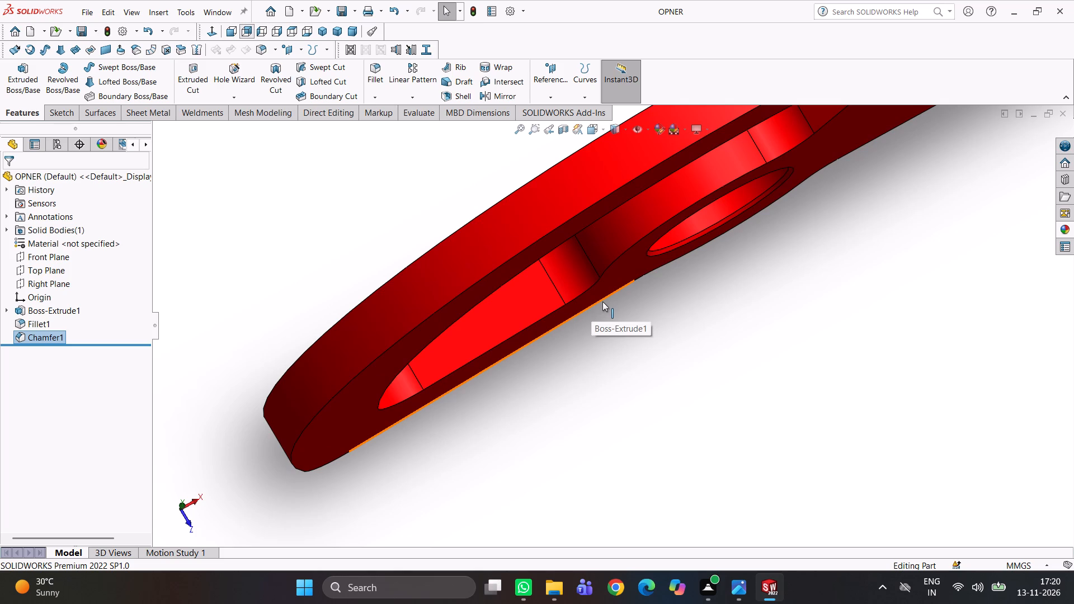
scroll(603, 301, up, 3)
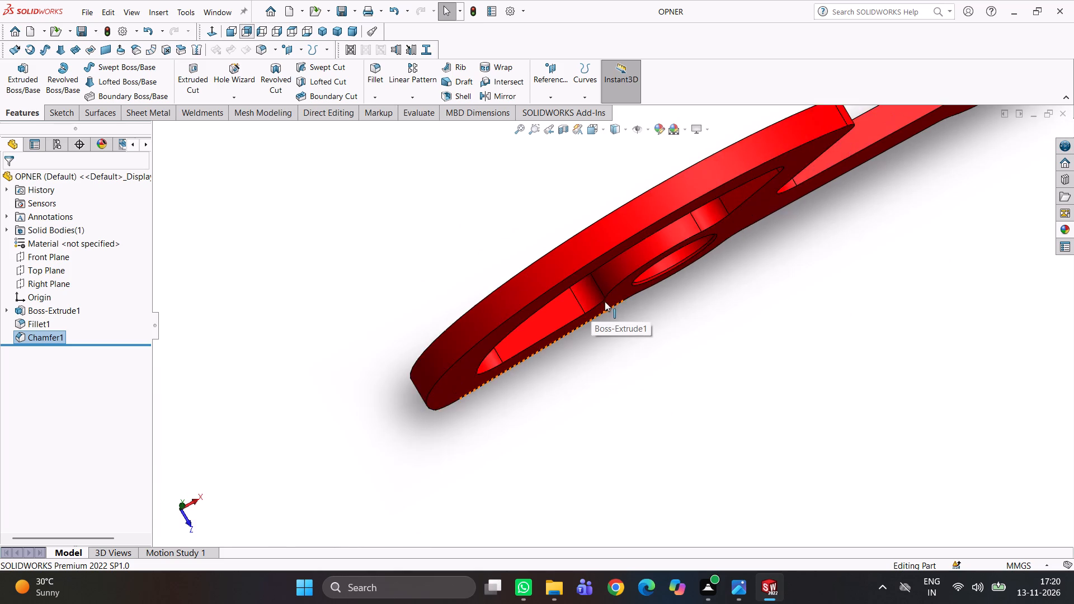
middle_drag(605, 301, 627, 416)
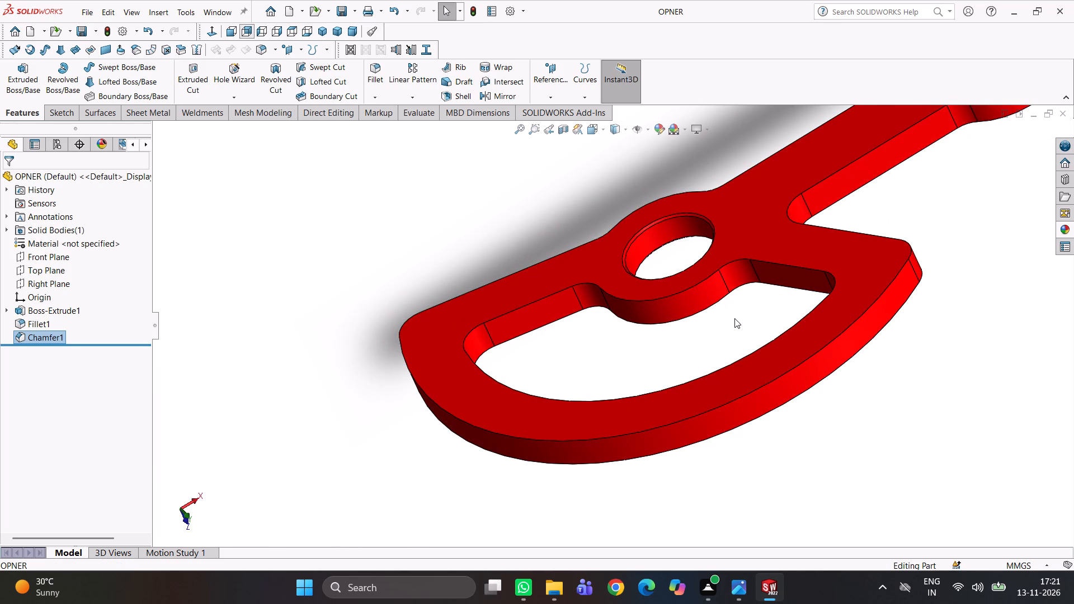
scroll(666, 296, up, 1)
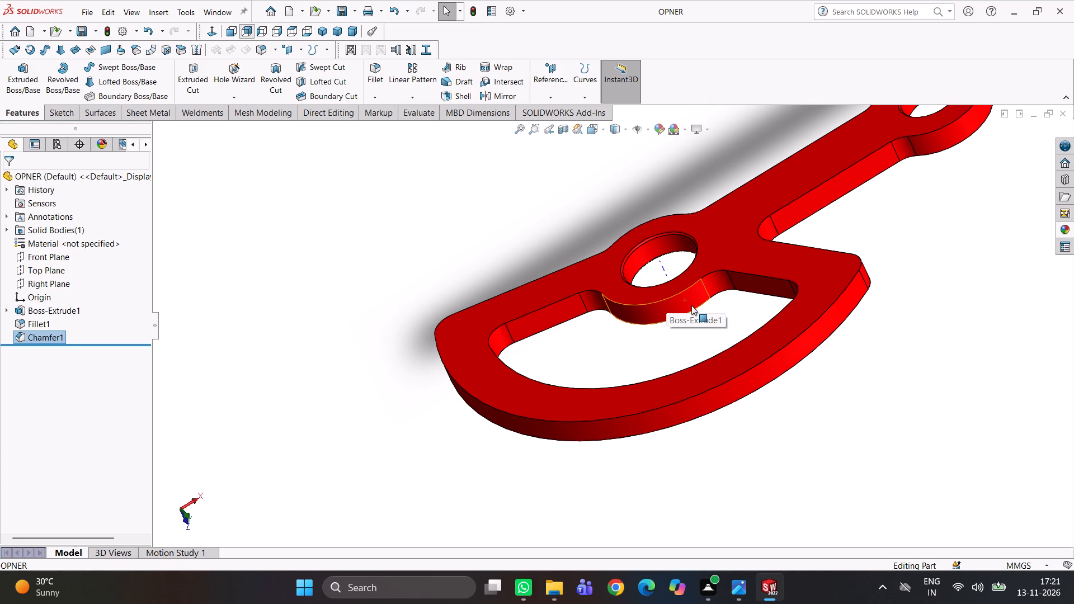
scroll(693, 305, up, 2)
scroll(710, 311, down, 1)
middle_drag(713, 312, 725, 348)
scroll(709, 327, up, 2)
middle_drag(709, 328, 714, 355)
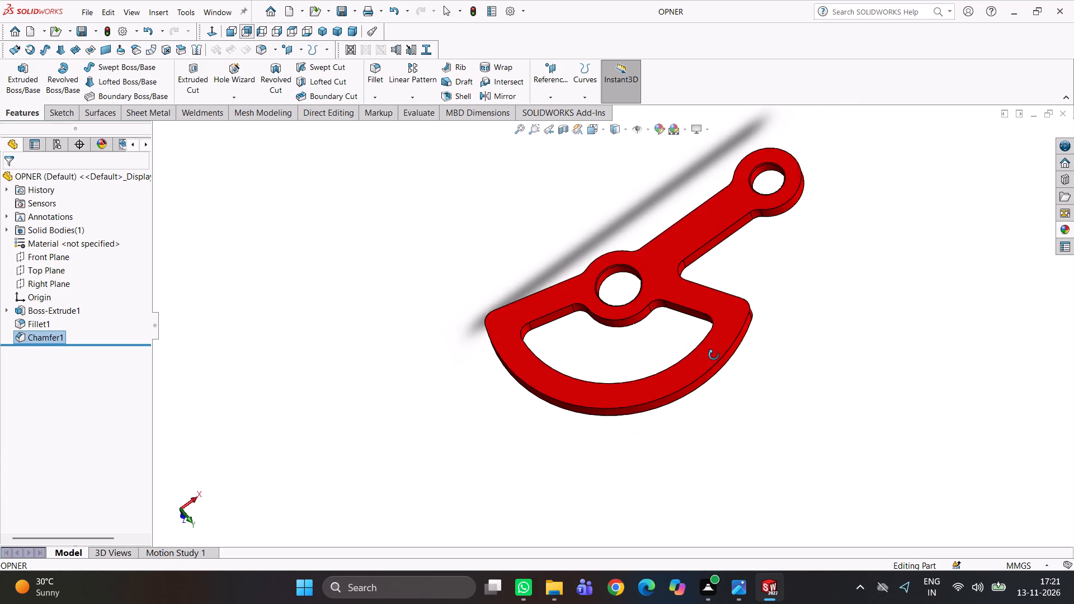
middle_drag(714, 355, 747, 375)
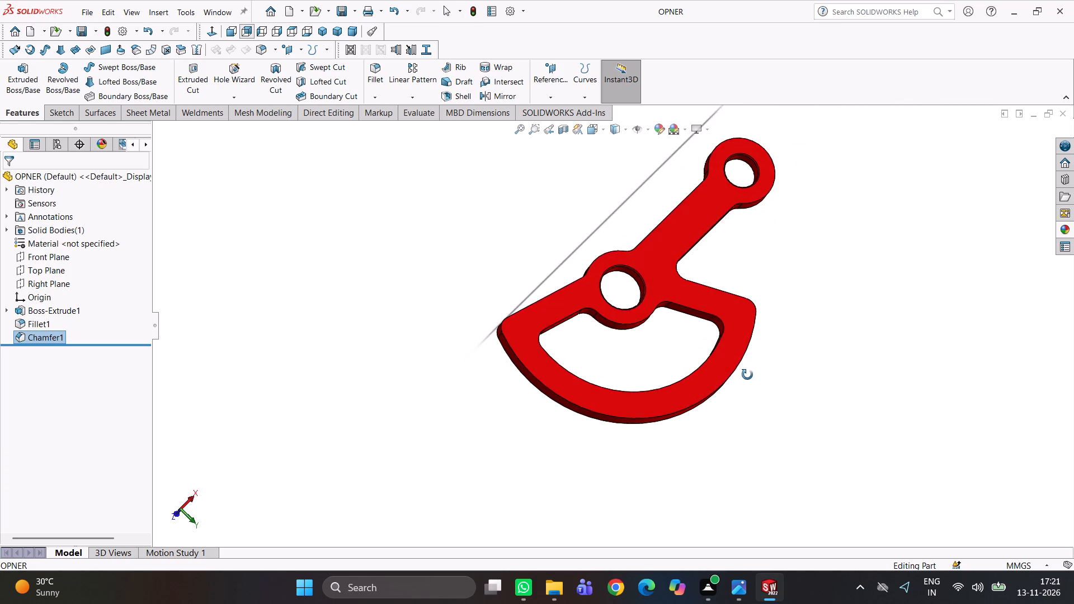
middle_drag(747, 375, 744, 391)
scroll(717, 362, down, 2)
scroll(715, 362, up, 2)
scroll(642, 342, up, 2)
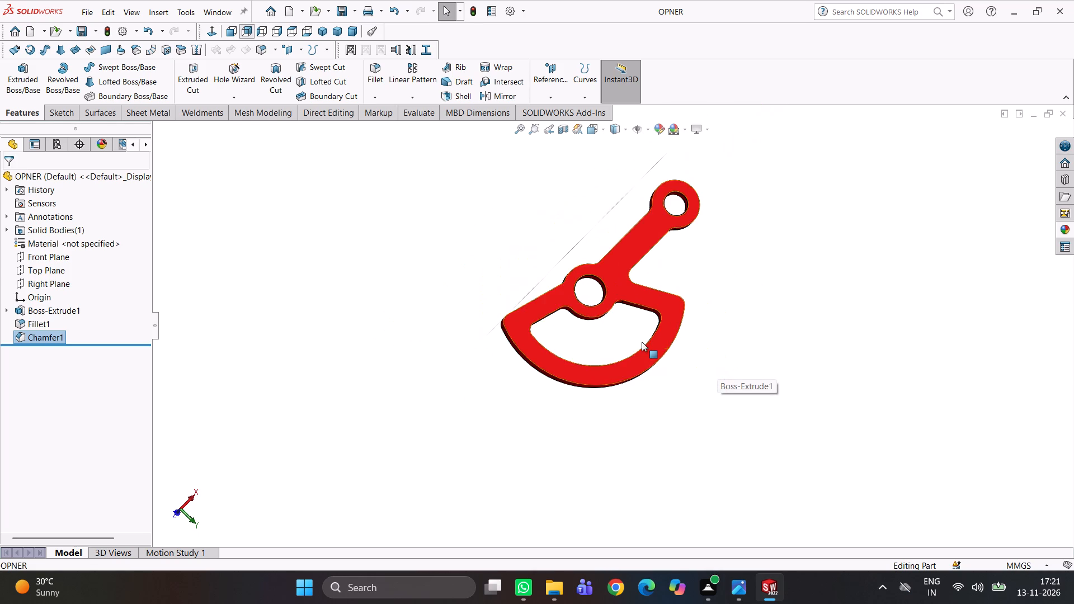
Examine the lever's outline, both holes and the curved sector rim from face-on and slightly tilted views.
middle_click(610, 347)
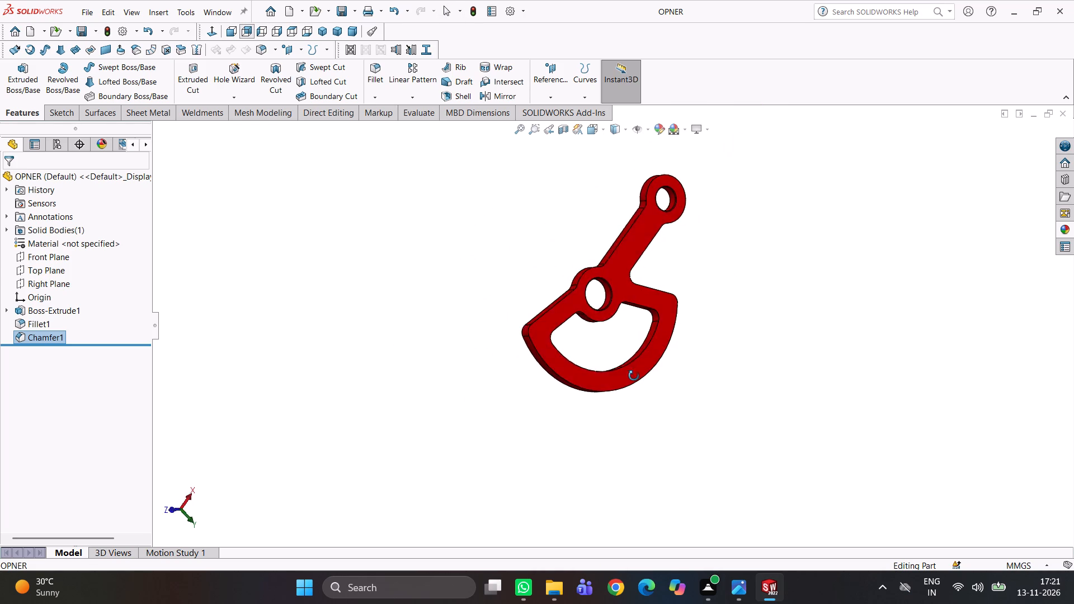
scroll(607, 343, down, 2)
middle_drag(607, 342, 596, 342)
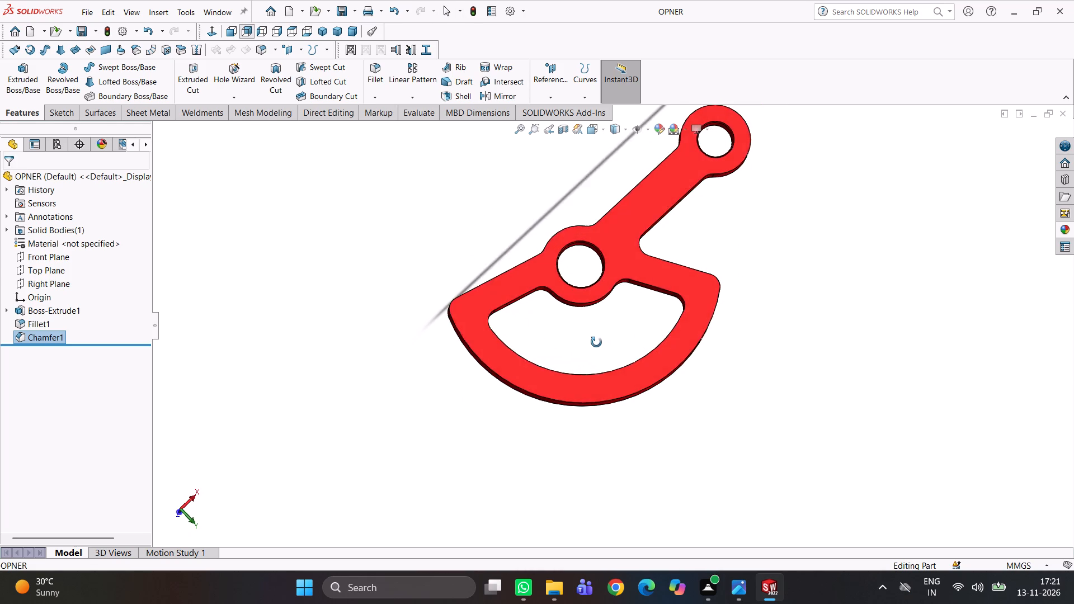
middle_drag(596, 342, 591, 369)
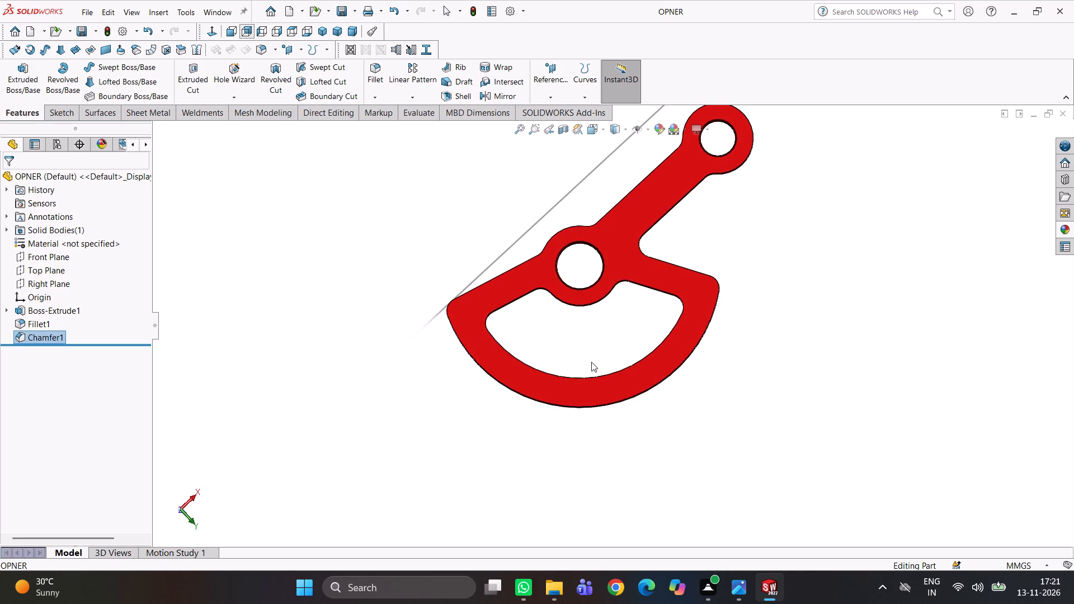
scroll(591, 356, down, 1)
scroll(597, 349, up, 2)
middle_drag(601, 346, 618, 369)
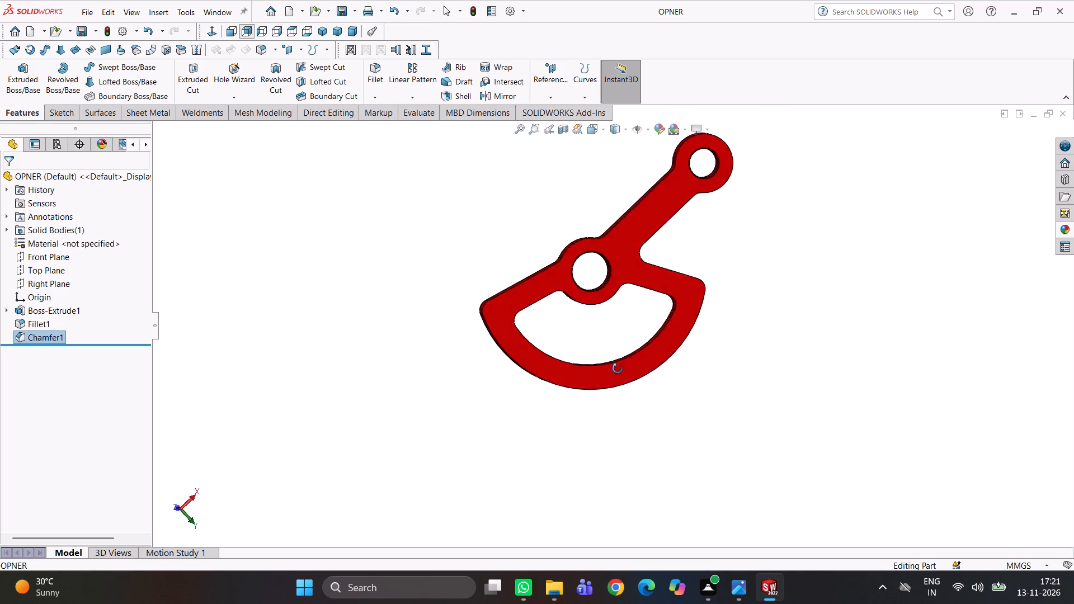
middle_drag(618, 369, 620, 377)
scroll(620, 339, down, 2)
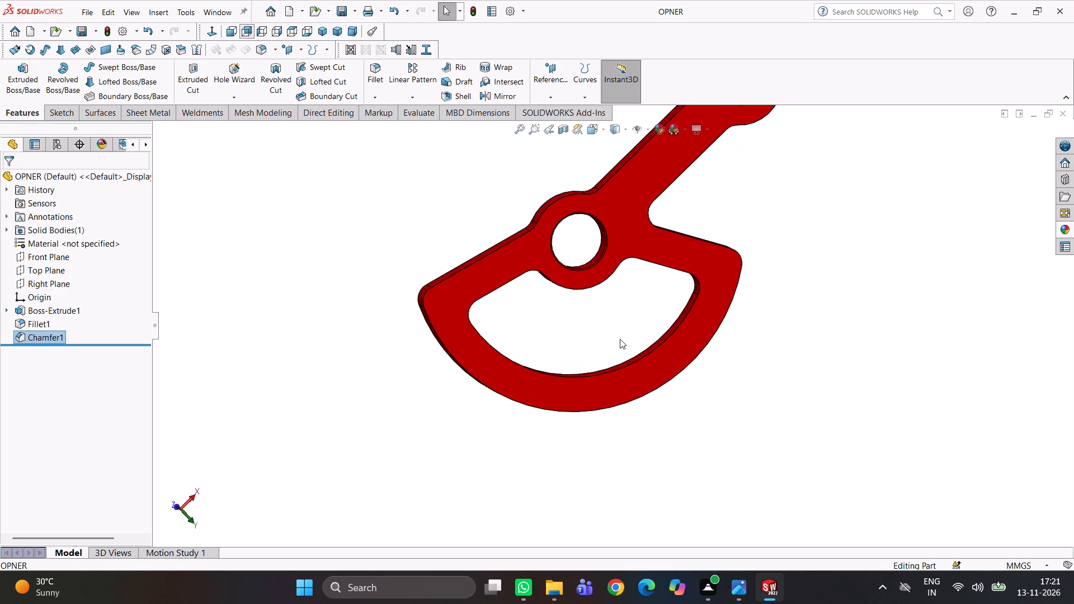
middle_drag(620, 339, 614, 327)
scroll(617, 326, up, 4)
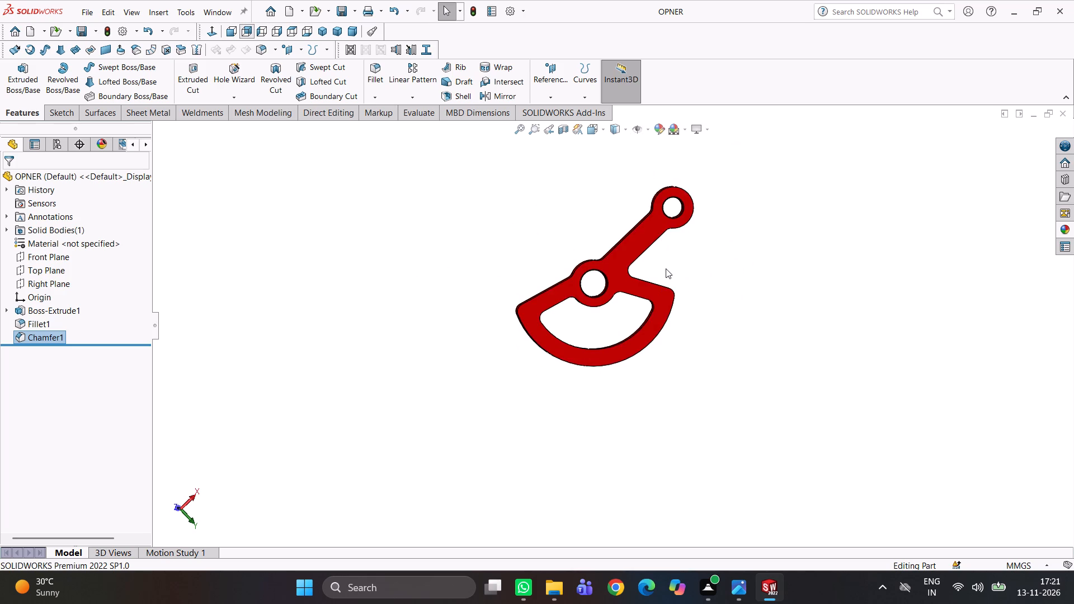
scroll(666, 268, down, 2)
middle_drag(665, 270, 629, 271)
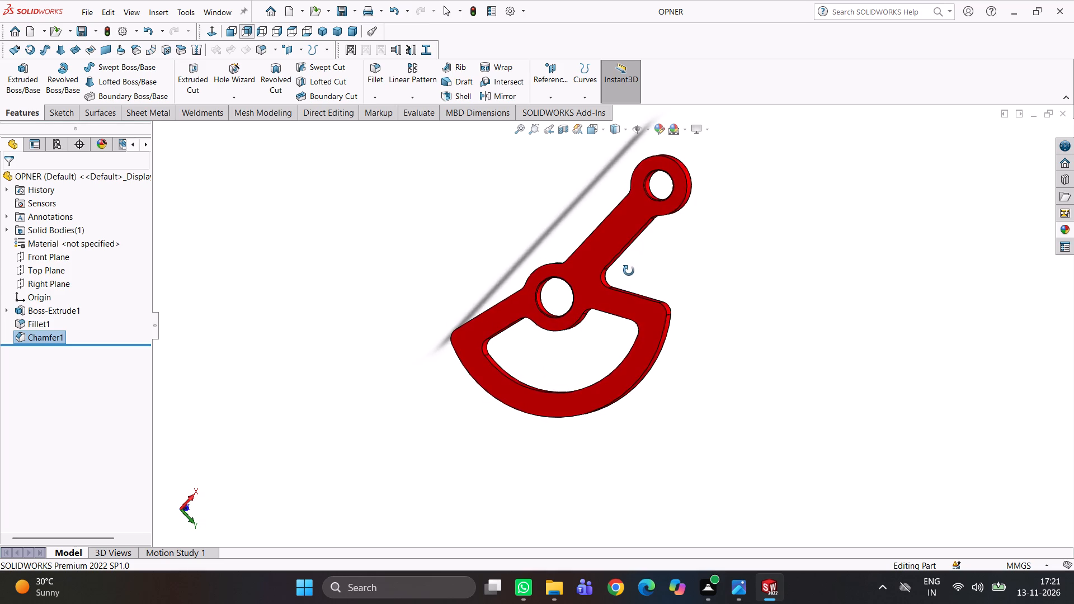
middle_drag(629, 271, 637, 280)
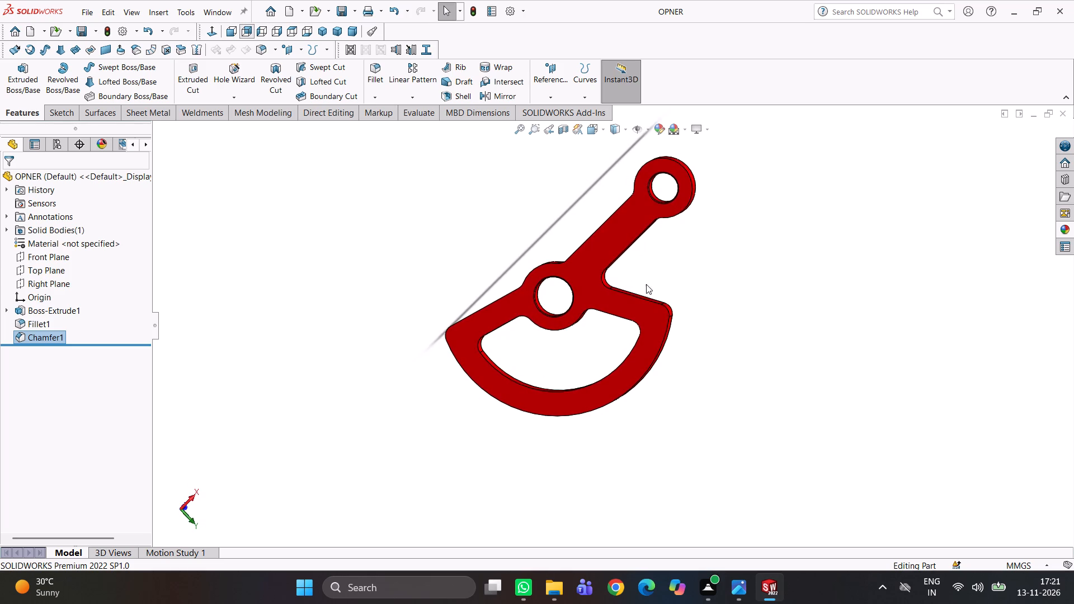
scroll(643, 302, down, 2)
middle_drag(624, 312, 633, 313)
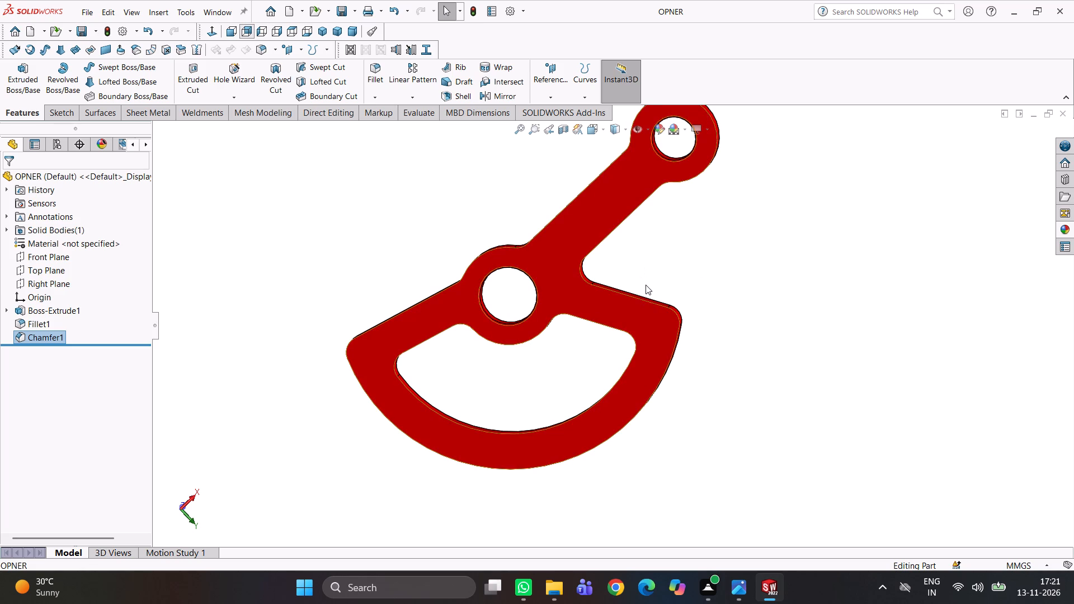
scroll(638, 291, up, 2)
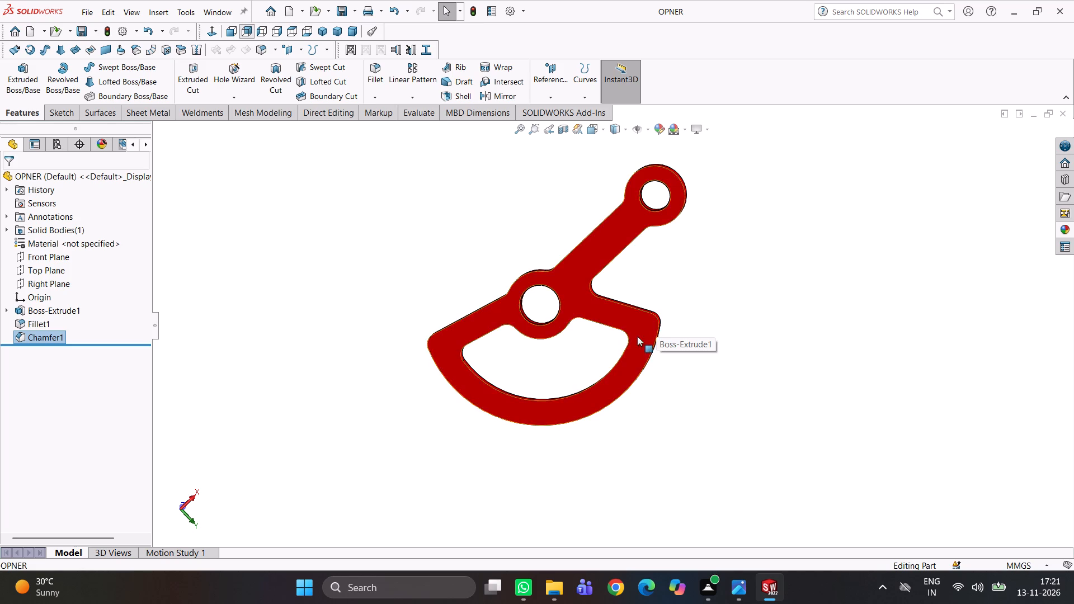
scroll(642, 328, up, 2)
scroll(572, 396, down, 7)
middle_drag(583, 356, 587, 328)
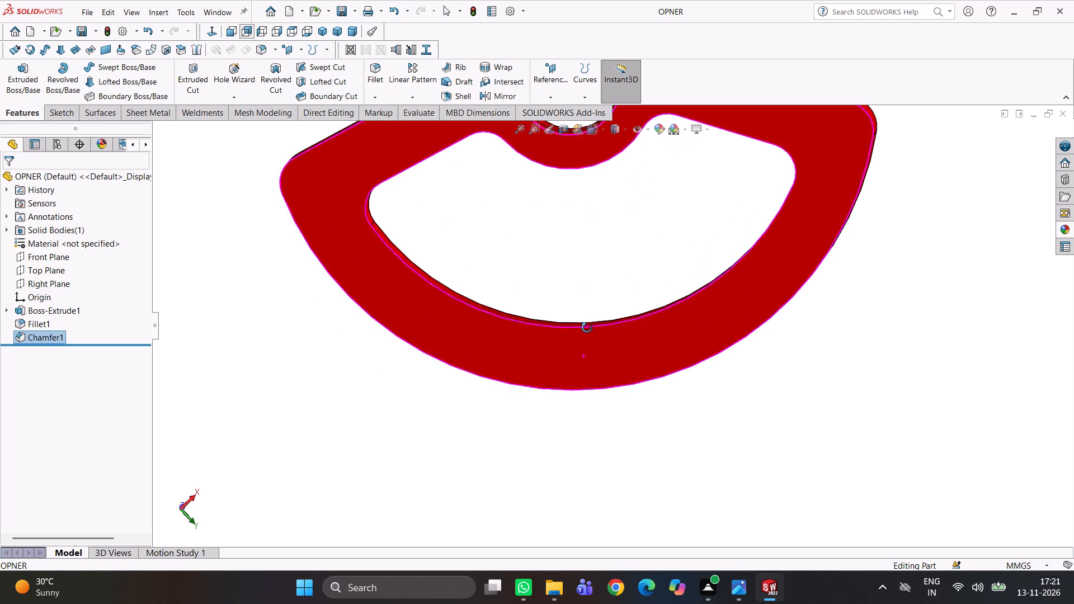
middle_drag(587, 328, 583, 220)
scroll(583, 220, up, 1)
scroll(593, 325, up, 3)
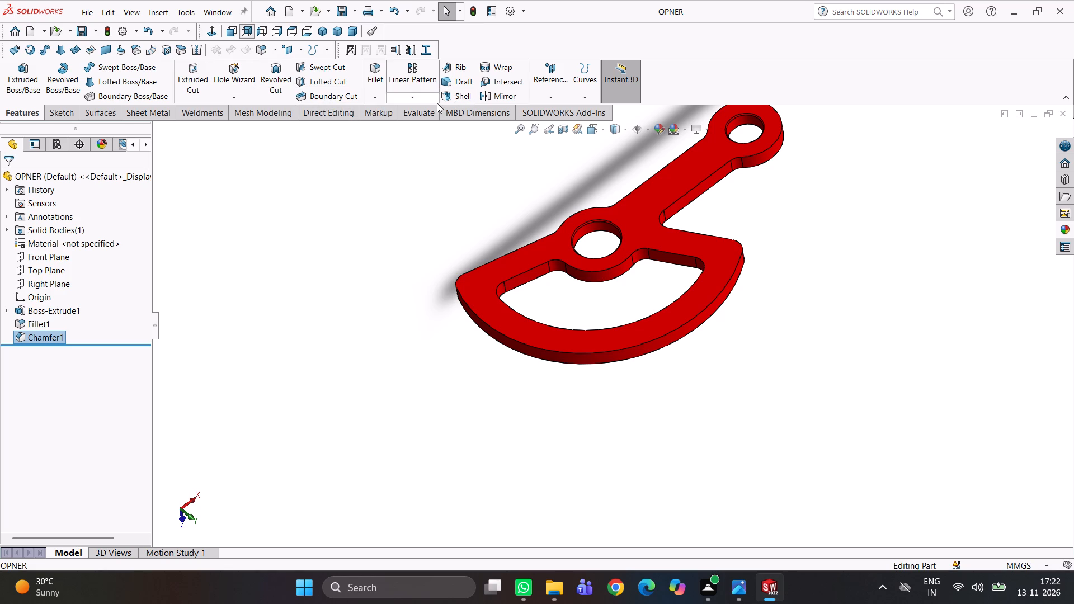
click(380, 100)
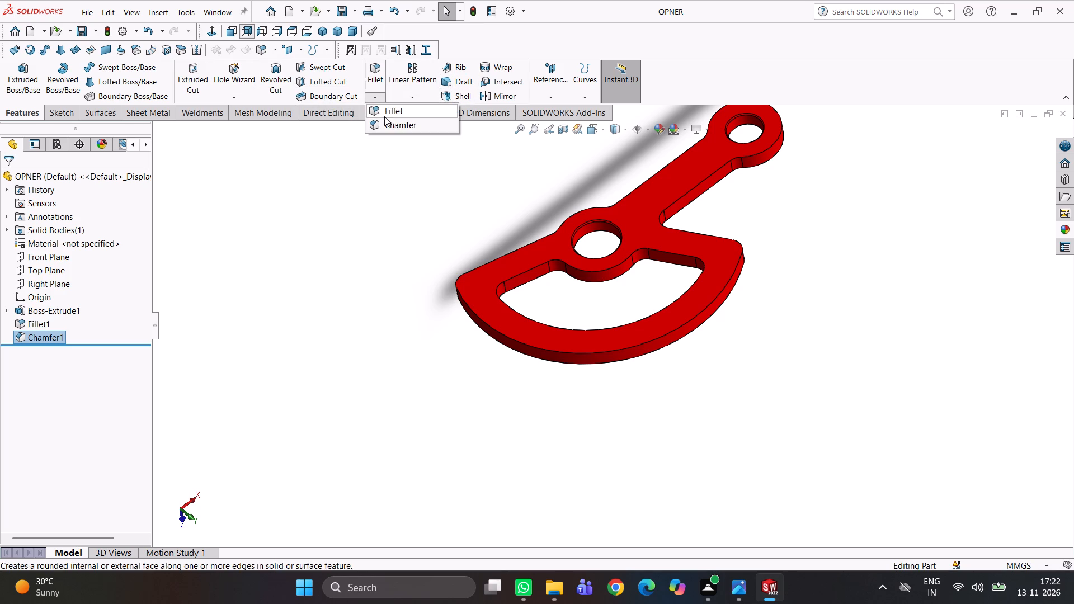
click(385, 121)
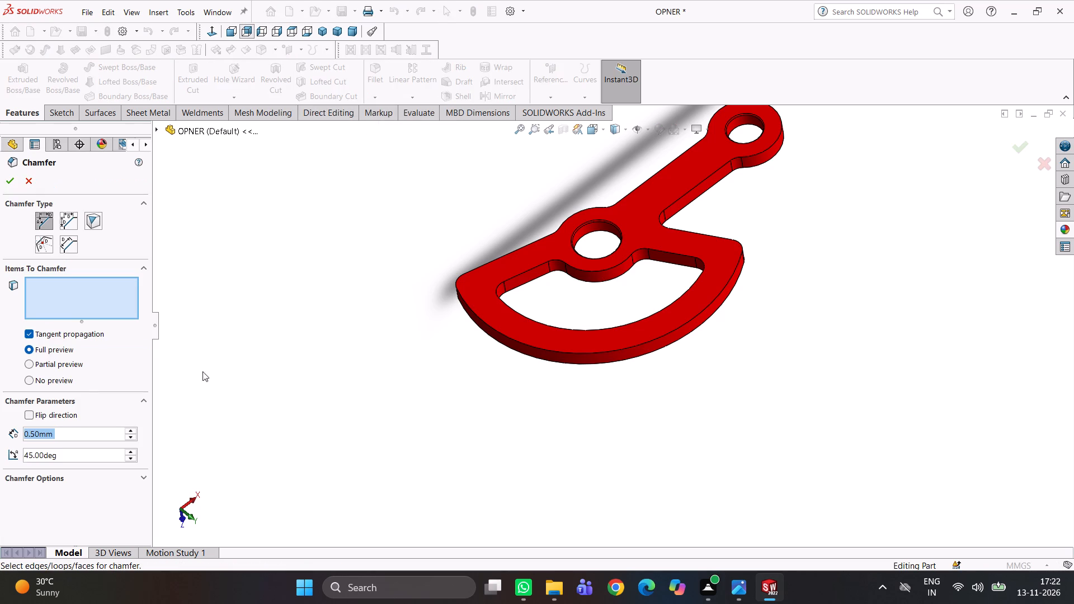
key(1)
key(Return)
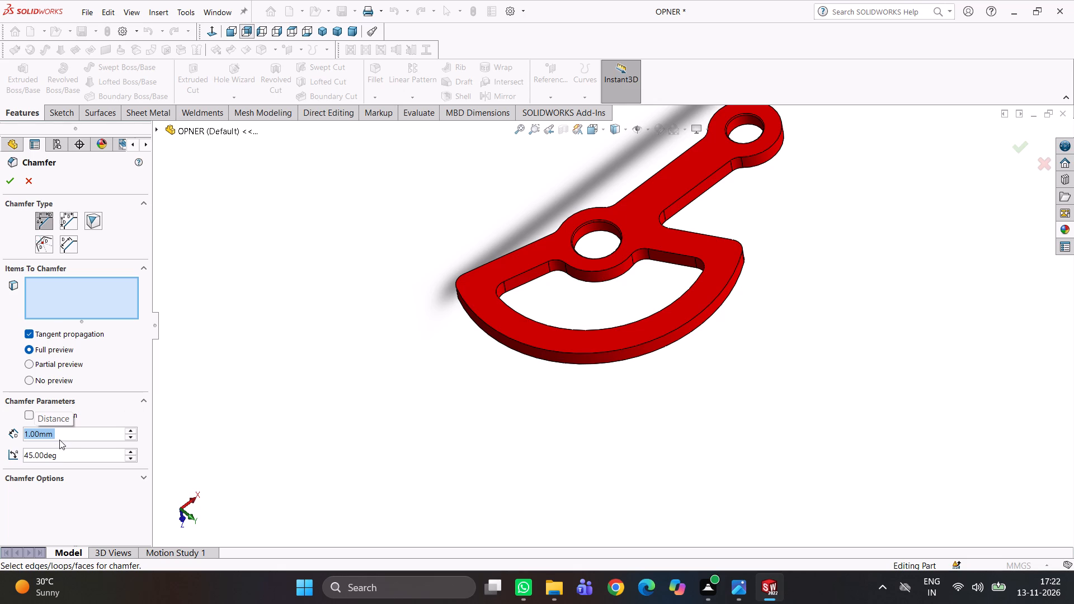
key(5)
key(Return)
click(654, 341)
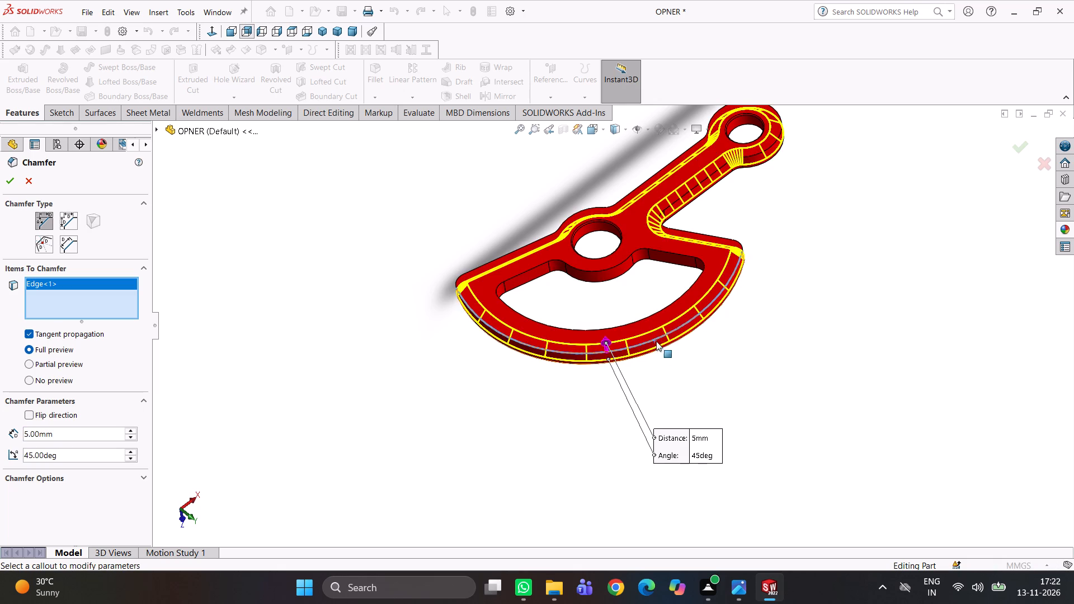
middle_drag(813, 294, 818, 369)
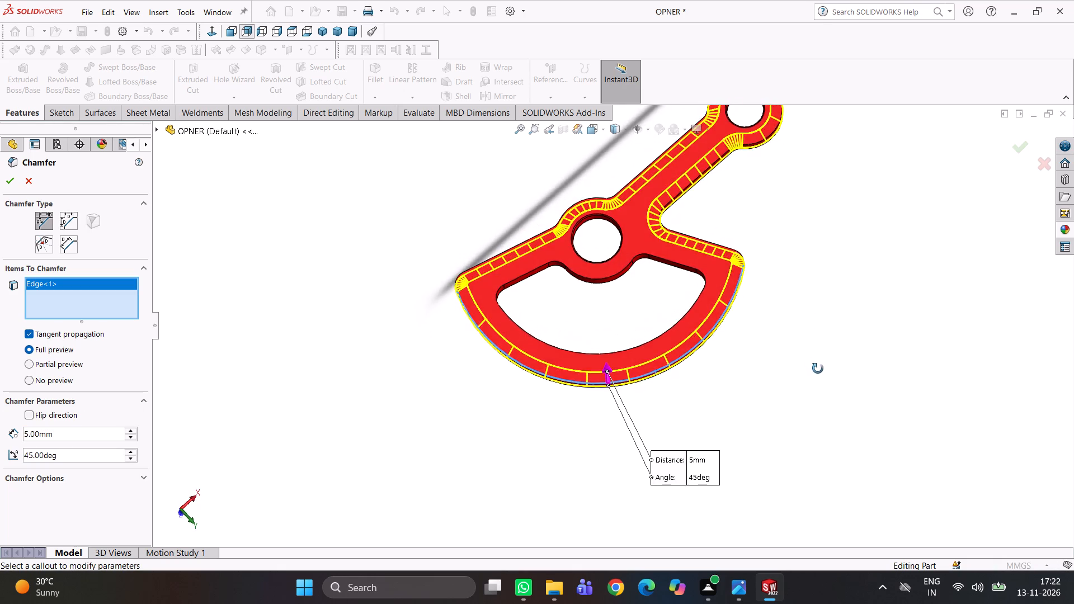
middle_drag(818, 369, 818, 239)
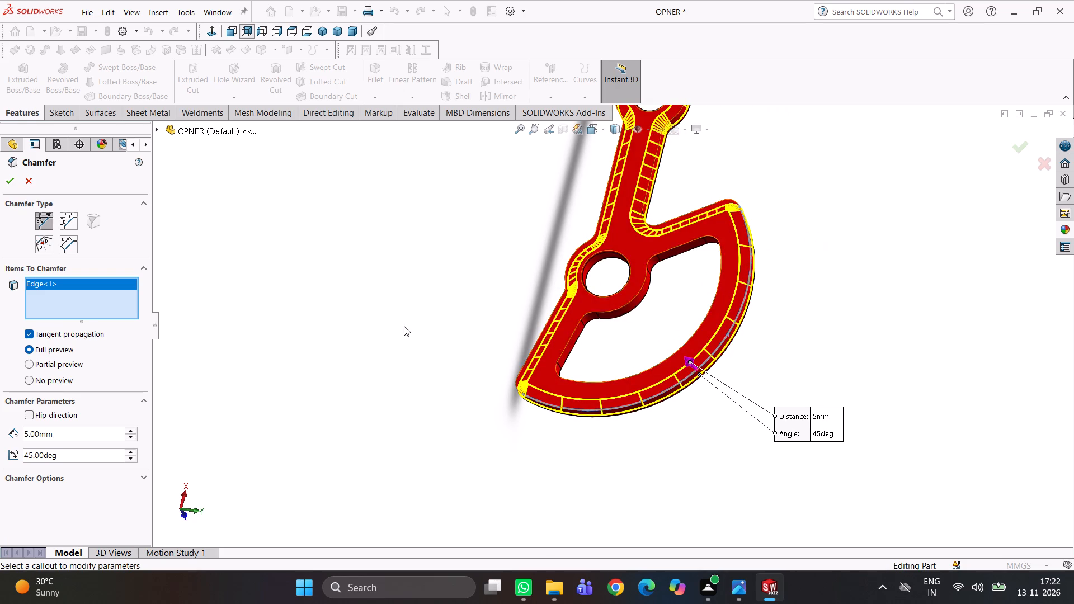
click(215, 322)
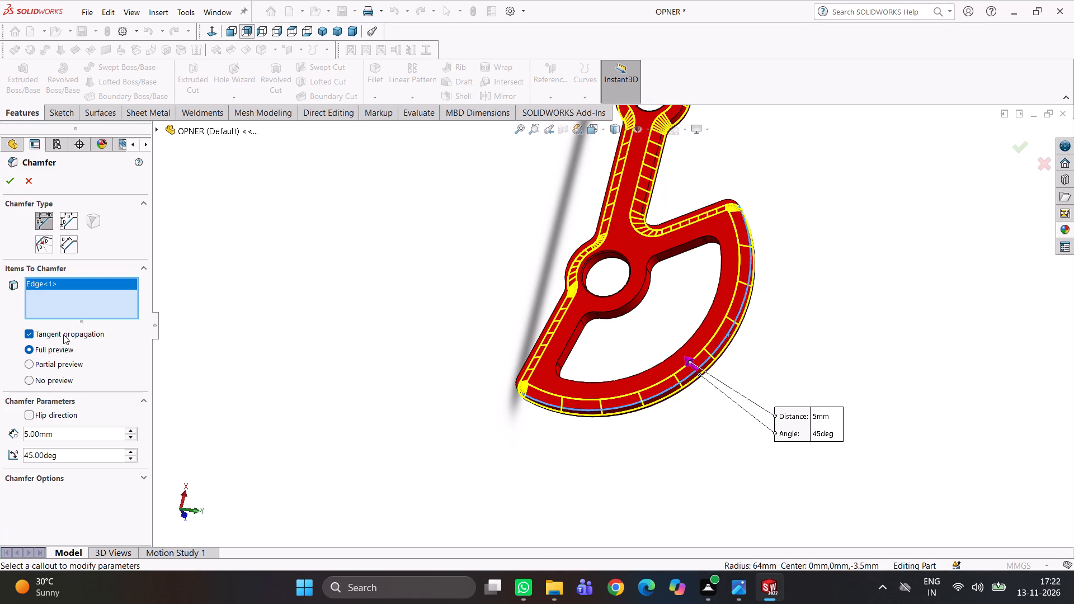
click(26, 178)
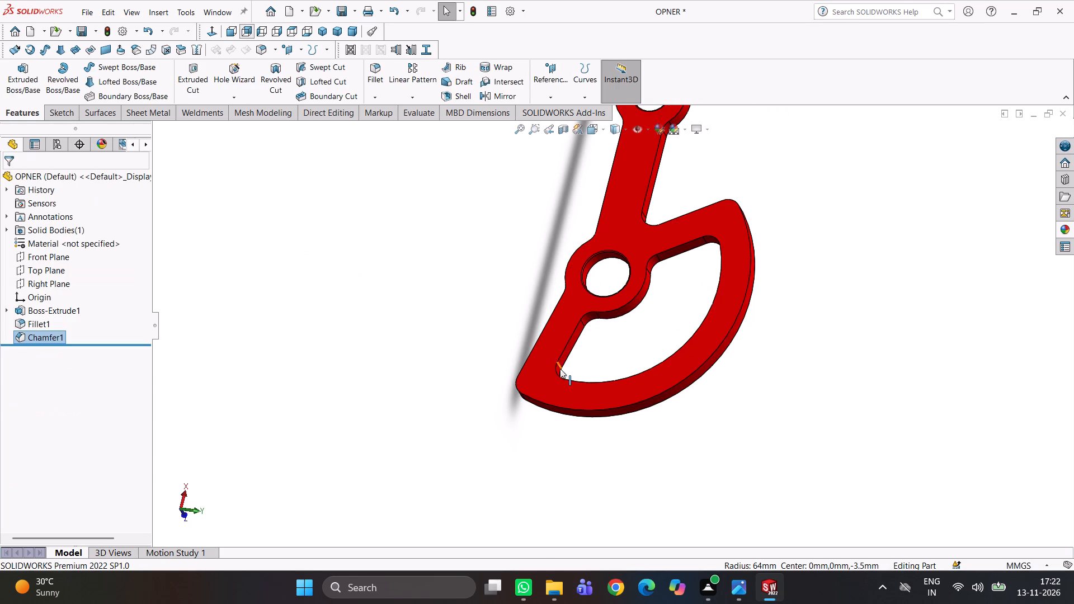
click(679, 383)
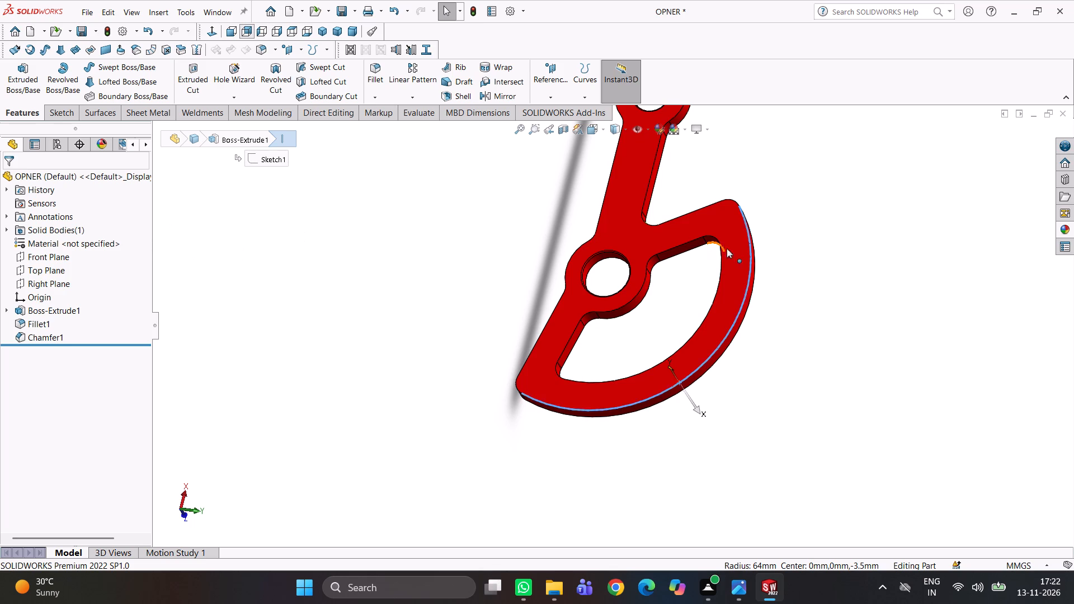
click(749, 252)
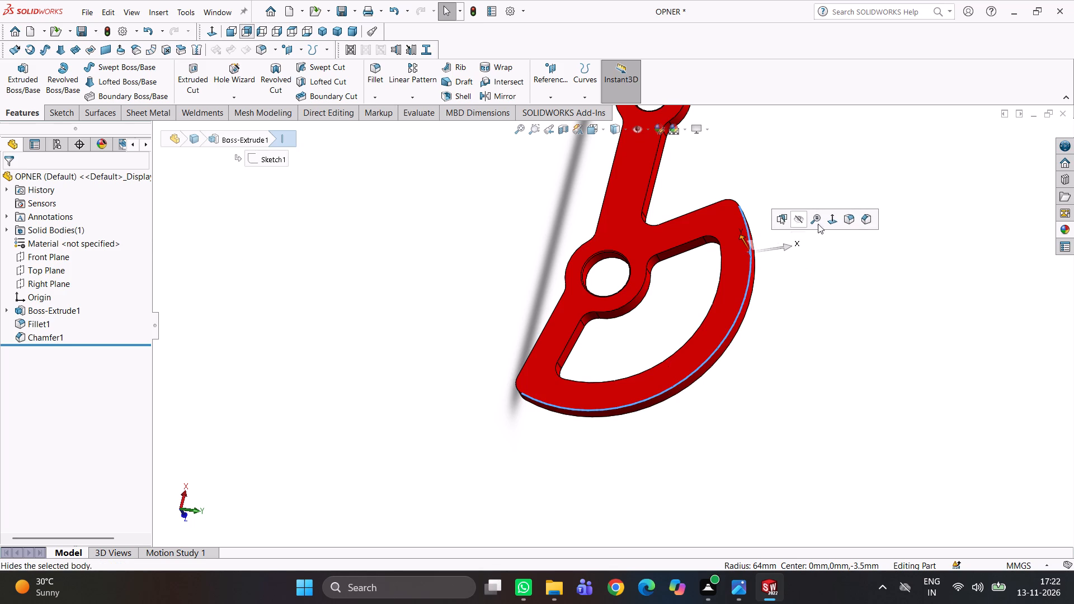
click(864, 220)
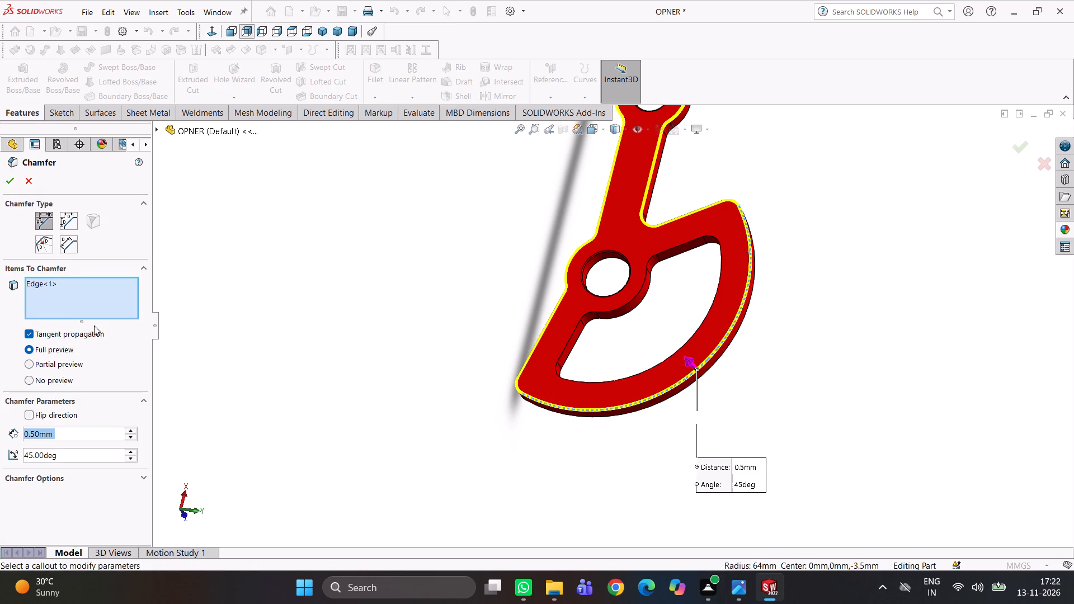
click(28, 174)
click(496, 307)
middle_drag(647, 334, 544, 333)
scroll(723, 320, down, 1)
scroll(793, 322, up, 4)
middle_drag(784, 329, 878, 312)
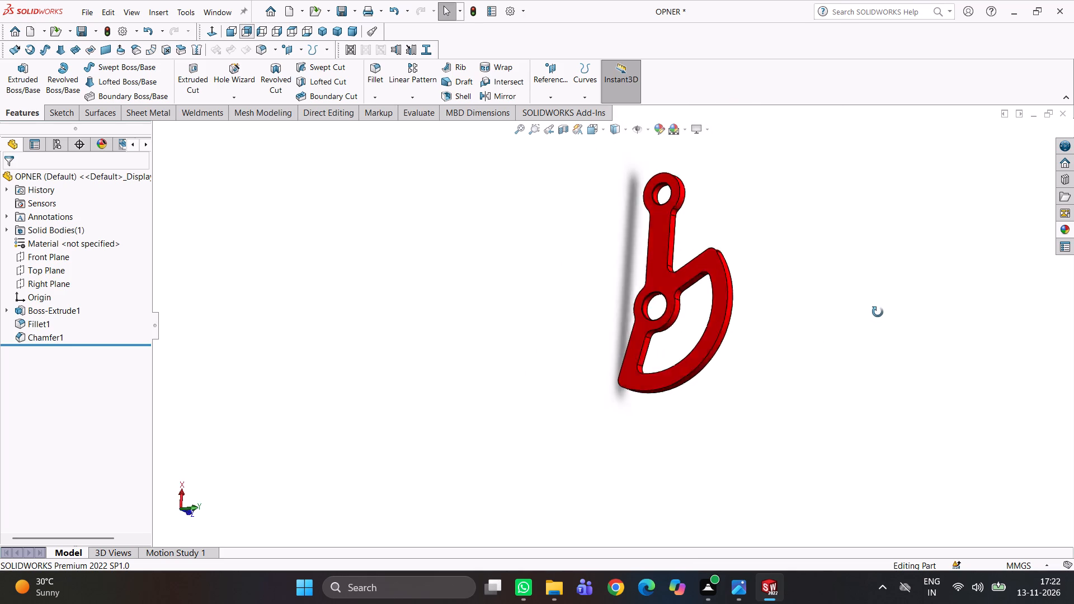
Examine the finished lever's hub, sector opening, arm and edge thickness from close-up, edge-on and tilted views.
middle_drag(878, 312, 896, 308)
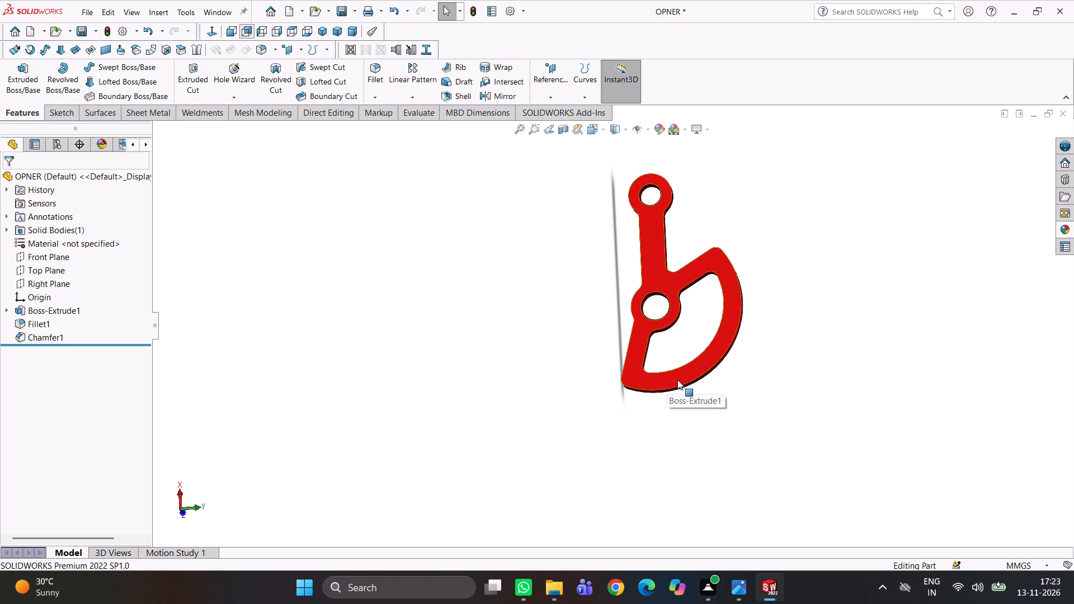
scroll(699, 319, up, 2)
scroll(685, 331, down, 3)
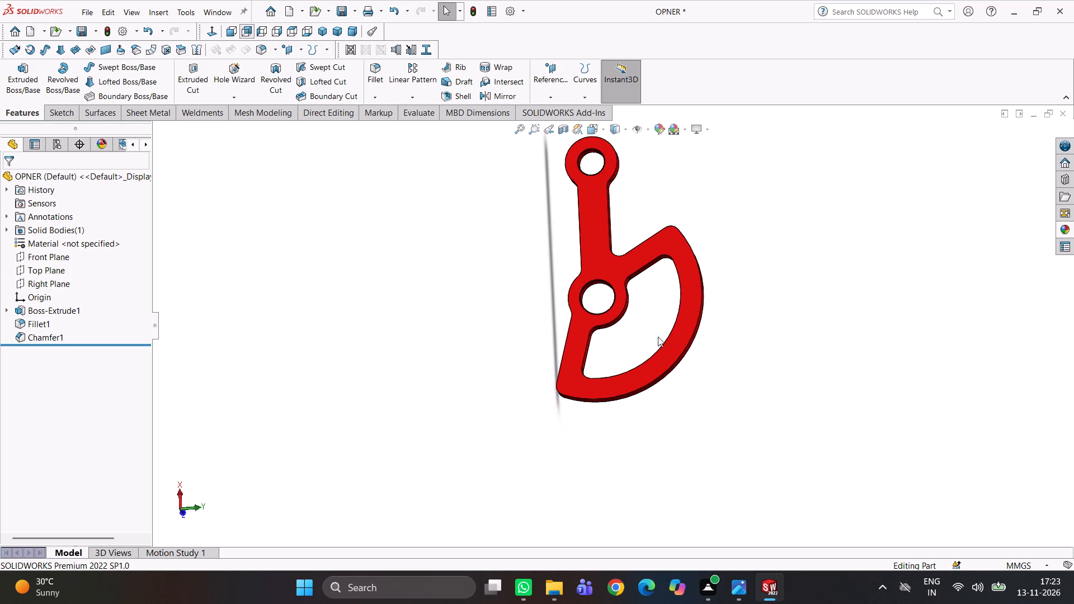
middle_drag(648, 332, 695, 293)
scroll(646, 332, down, 4)
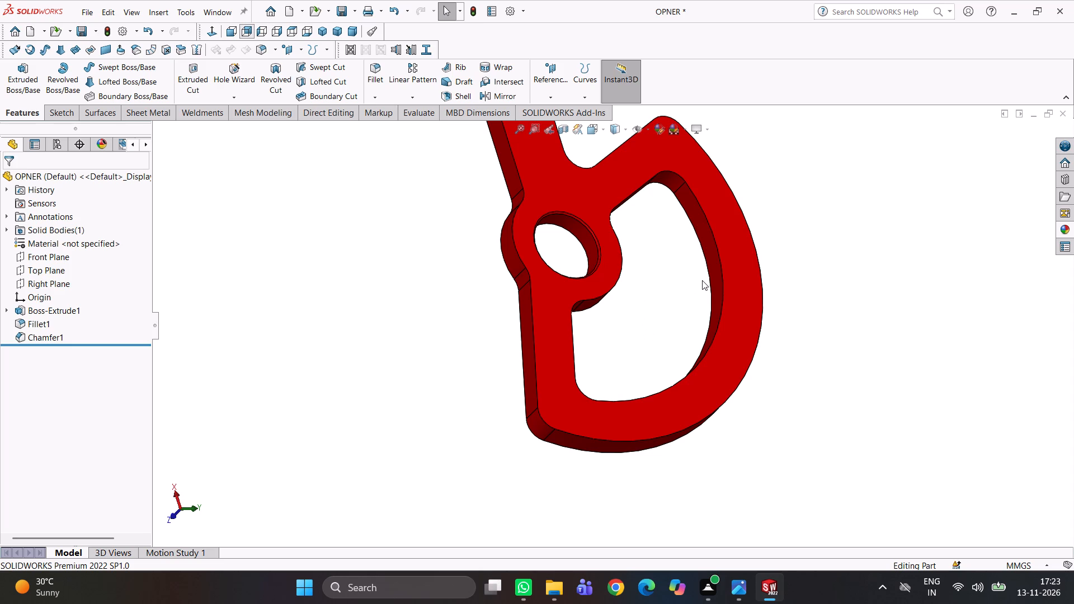
scroll(703, 278, up, 2)
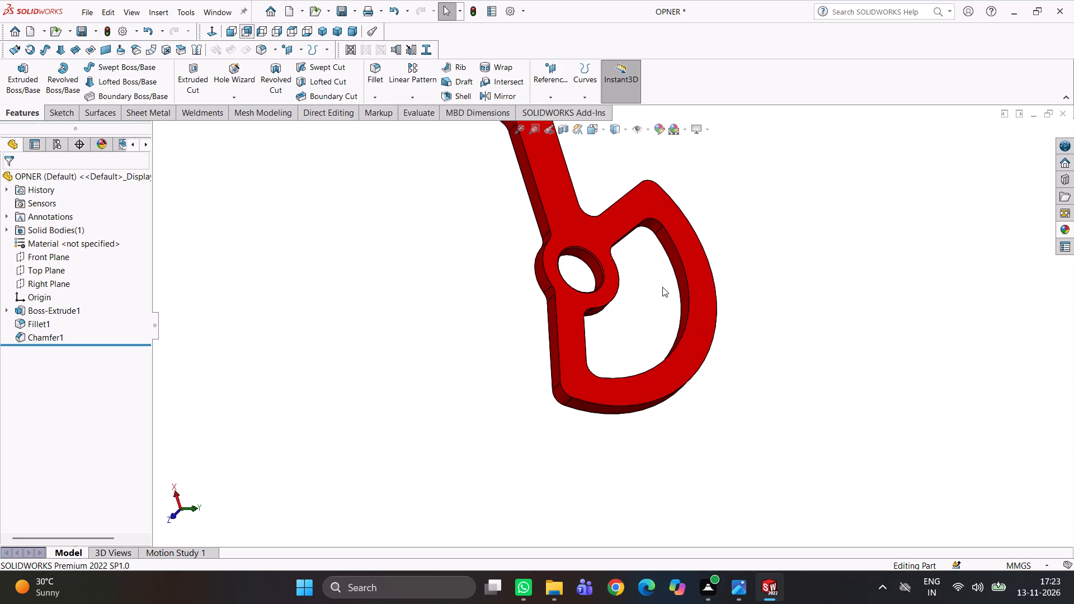
middle_drag(662, 287, 604, 239)
scroll(660, 242, up, 2)
middle_drag(750, 265, 640, 247)
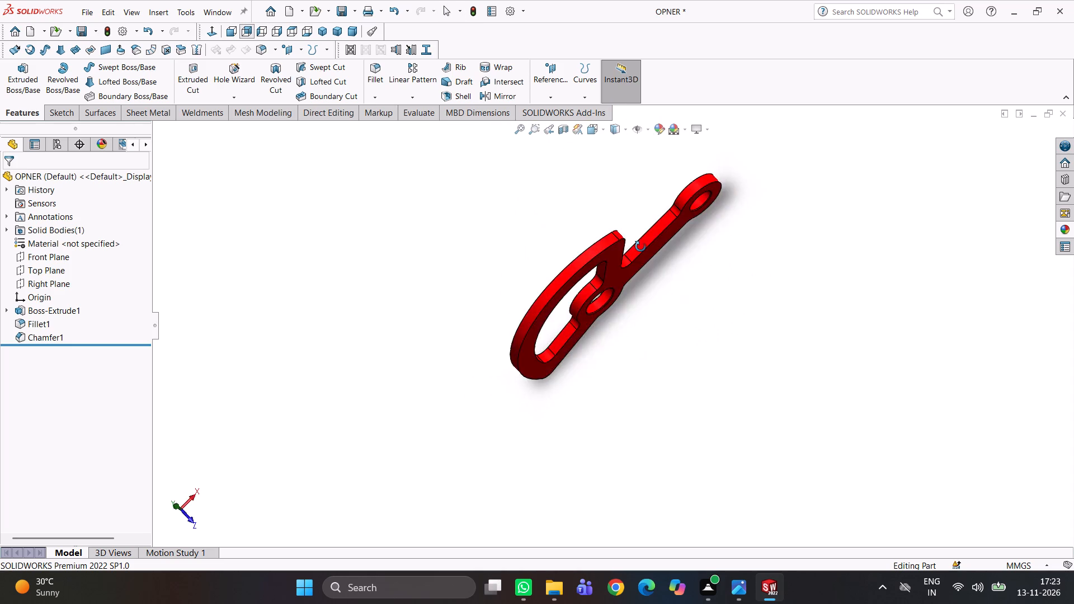
middle_drag(640, 247, 680, 244)
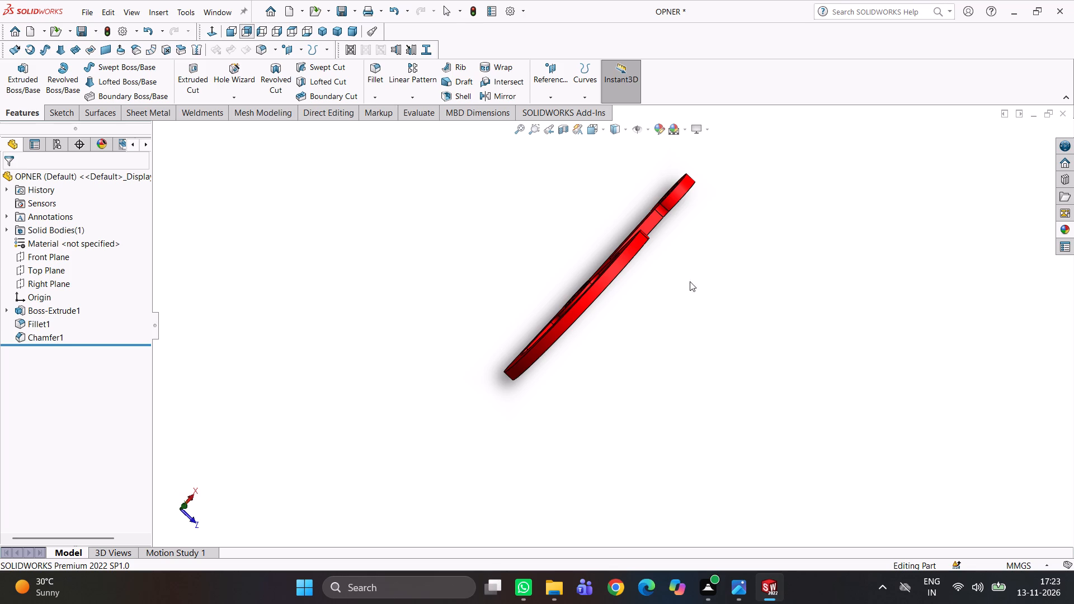
scroll(667, 278, up, 2)
middle_drag(717, 287, 765, 317)
scroll(642, 323, down, 3)
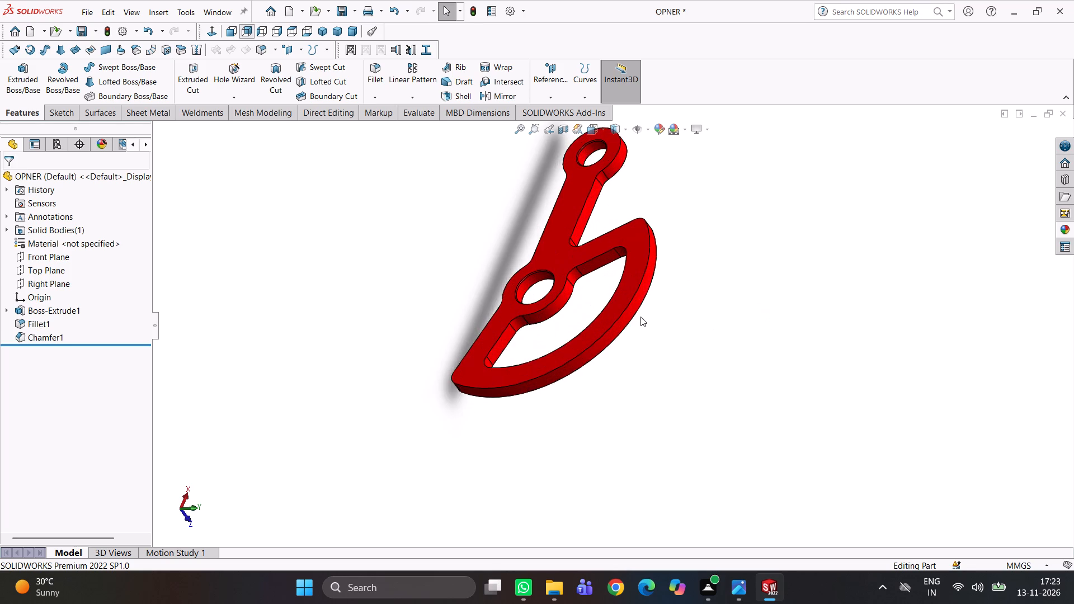
middle_drag(638, 317, 663, 348)
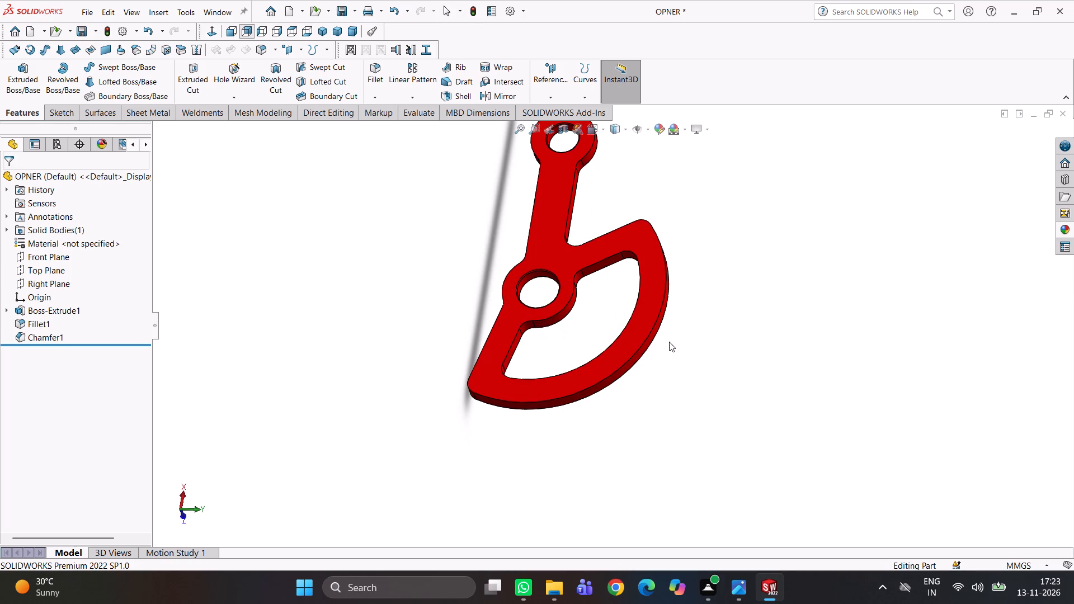
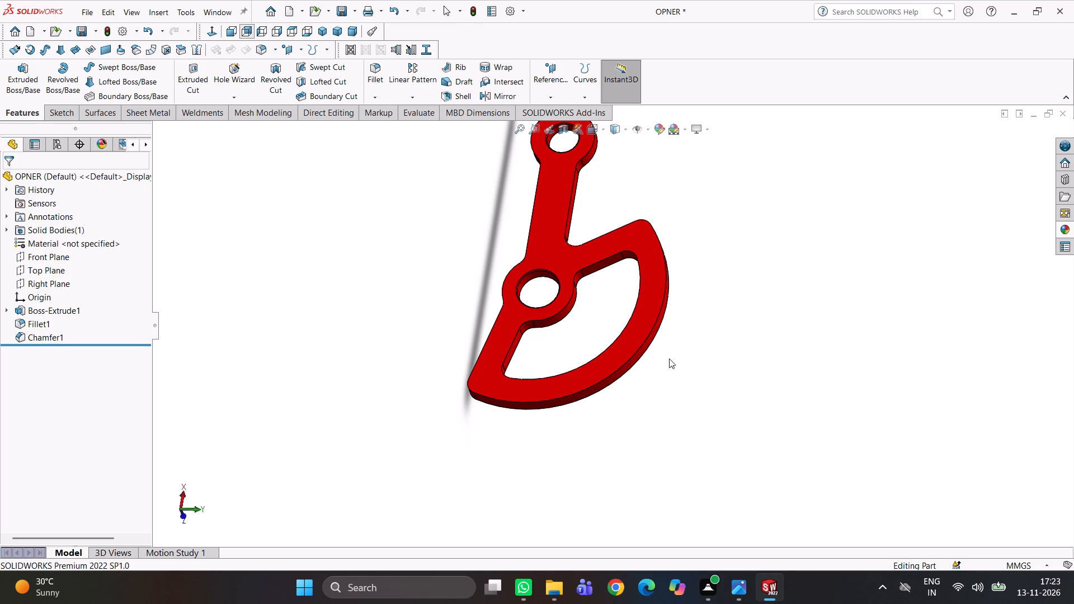
Examine the lever's face, arm, both holes and sector opening from slightly tilted views, near and far.
scroll(586, 308, up, 3)
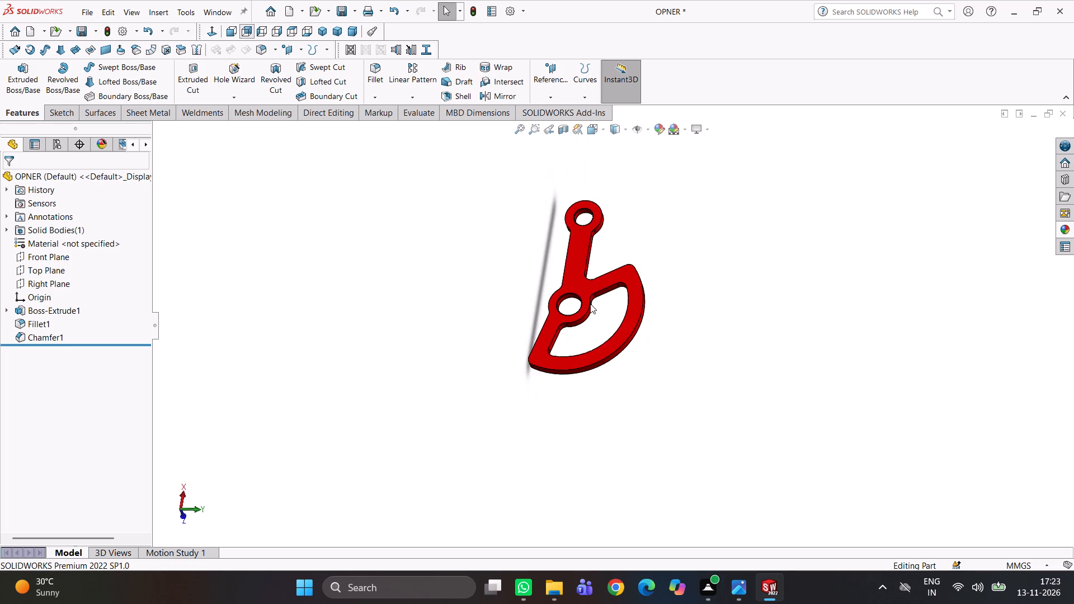
middle_drag(625, 319, 649, 338)
scroll(598, 360, down, 5)
middle_drag(560, 242, 528, 280)
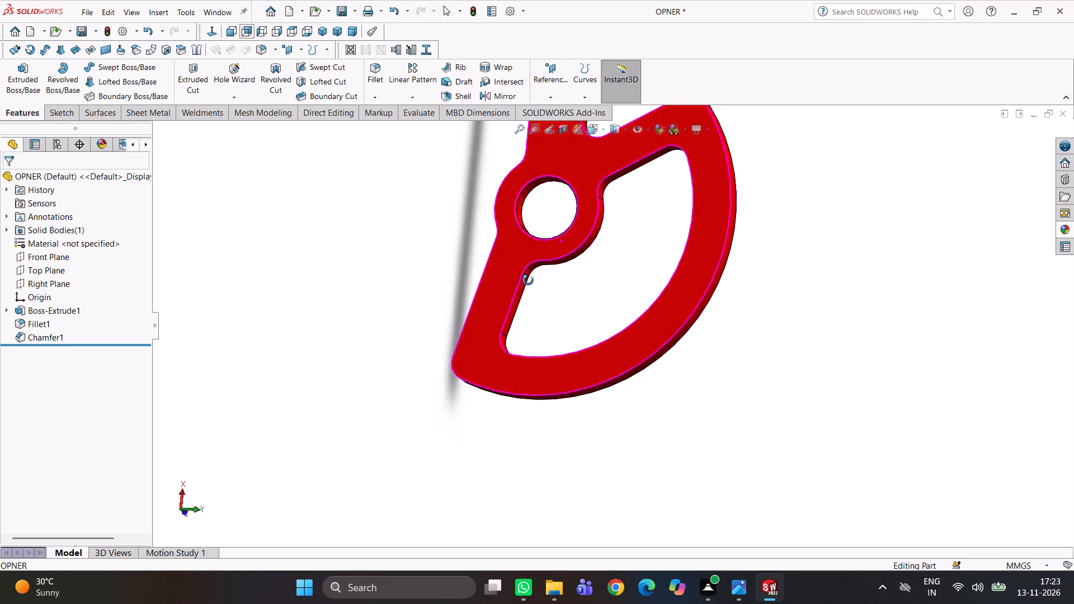
middle_drag(528, 280, 525, 286)
scroll(599, 291, up, 2)
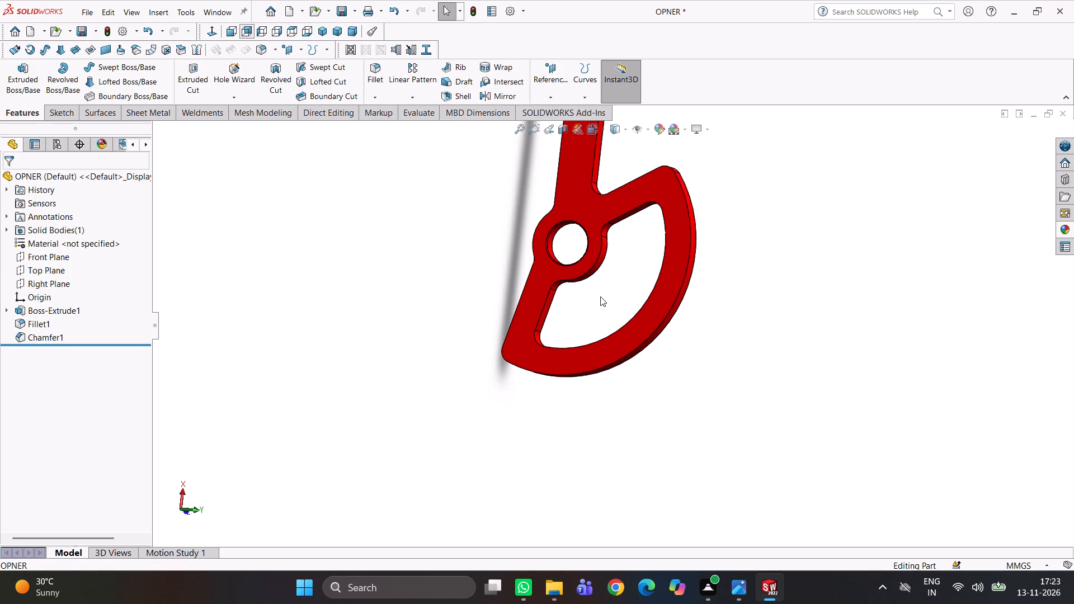
middle_drag(600, 298, 600, 331)
scroll(583, 213, up, 3)
scroll(600, 211, down, 3)
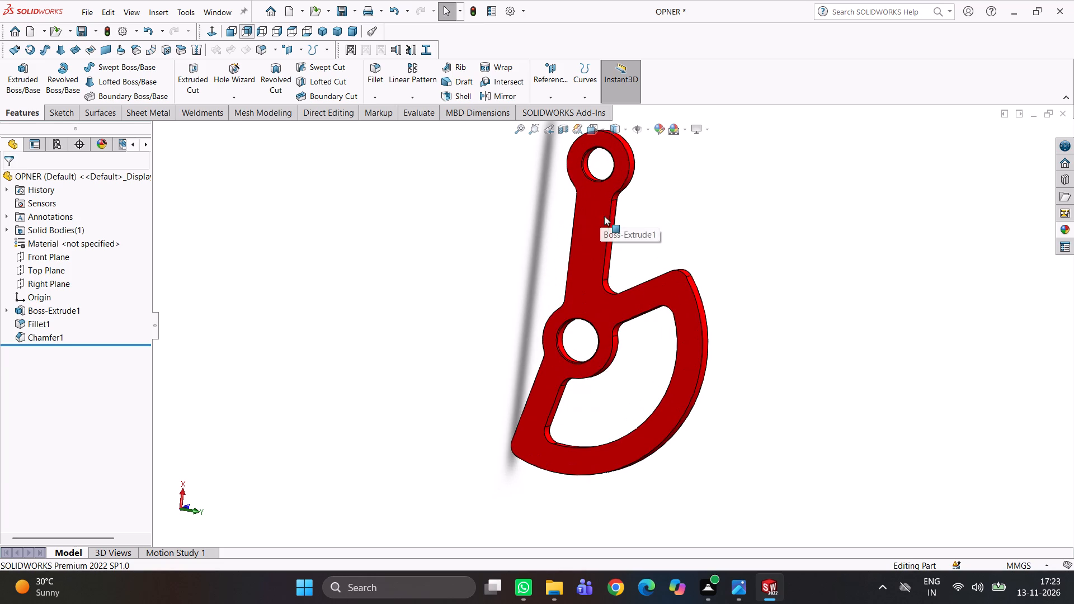
scroll(671, 234, up, 2)
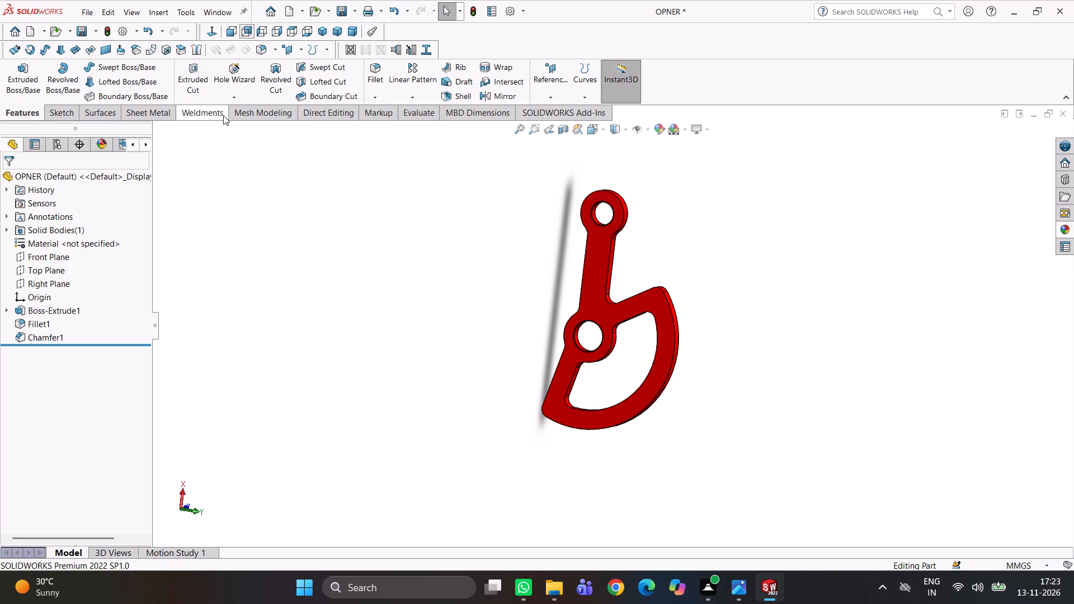
scroll(760, 246, up, 3)
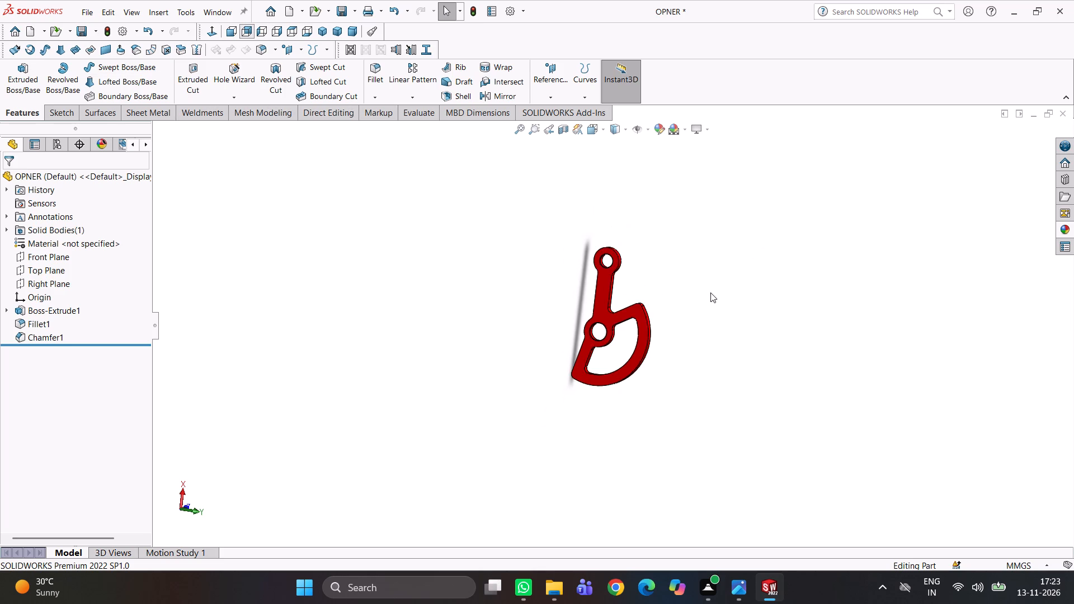
Examine the chamfered rim of the hub hole and the filleted hub-to-sector transitions from close-up and angled views.
middle_drag(667, 387, 589, 357)
scroll(599, 355, down, 6)
middle_drag(649, 340, 684, 350)
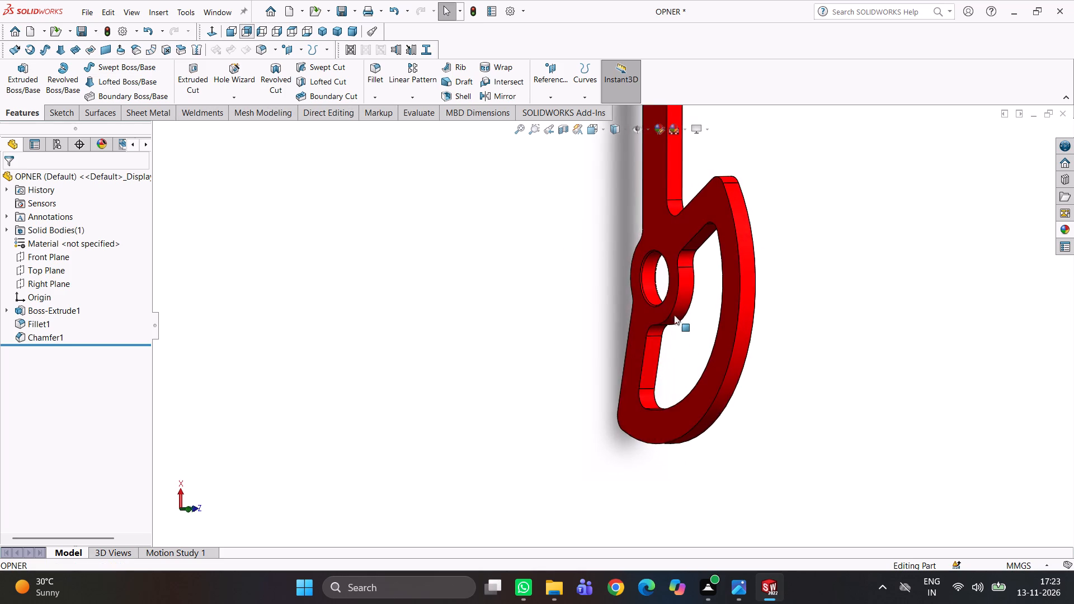
scroll(673, 309, down, 5)
middle_drag(683, 306, 728, 321)
scroll(694, 304, down, 3)
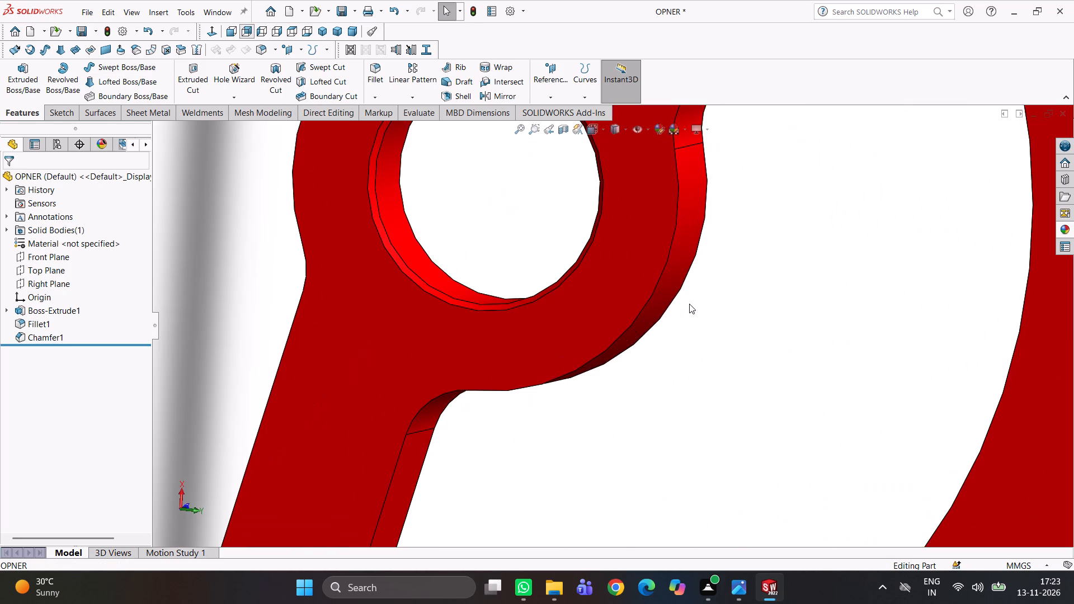
middle_drag(706, 293, 767, 299)
scroll(666, 299, up, 8)
middle_drag(701, 286, 675, 266)
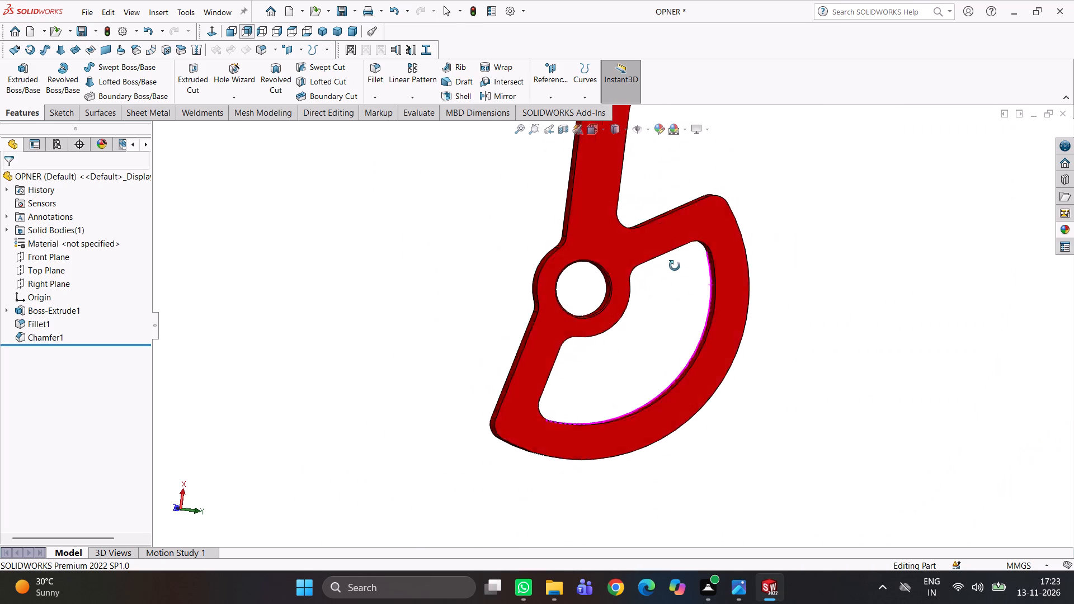
middle_drag(675, 266, 677, 193)
scroll(664, 244, up, 4)
middle_drag(696, 290, 664, 227)
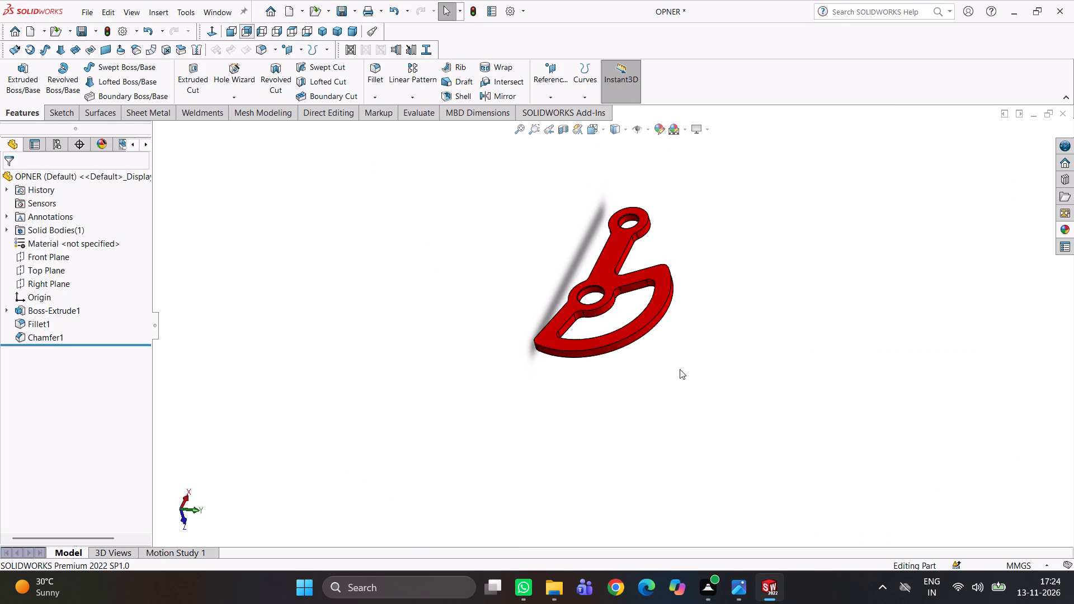
Examine the sector's rim thickness, inner opening walls and hub bore from steeply tilted close-up views.
scroll(596, 325, up, 4)
scroll(626, 363, down, 6)
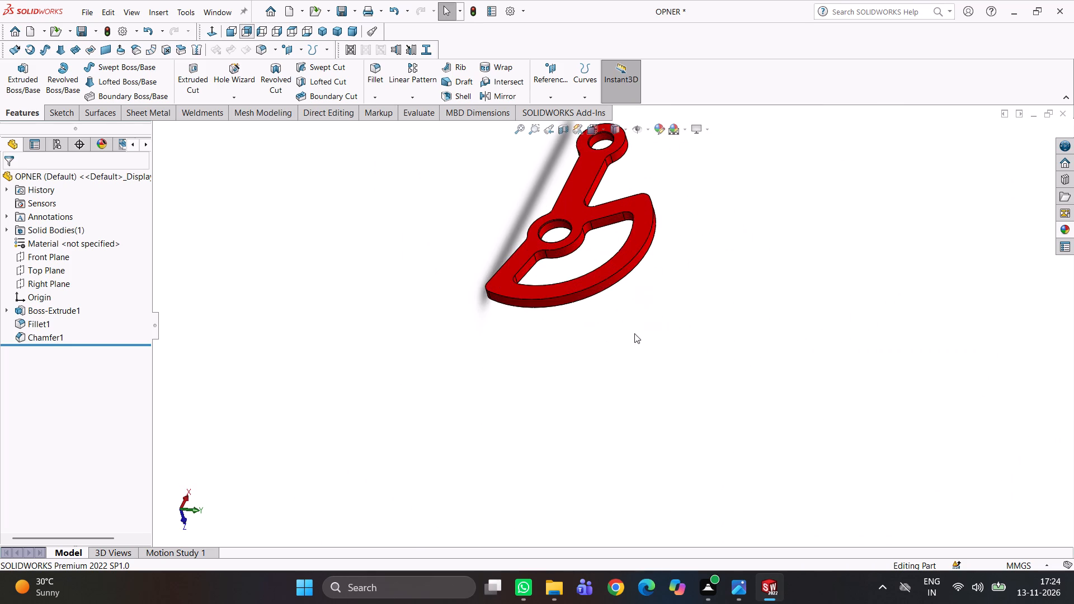
scroll(578, 270, down, 2)
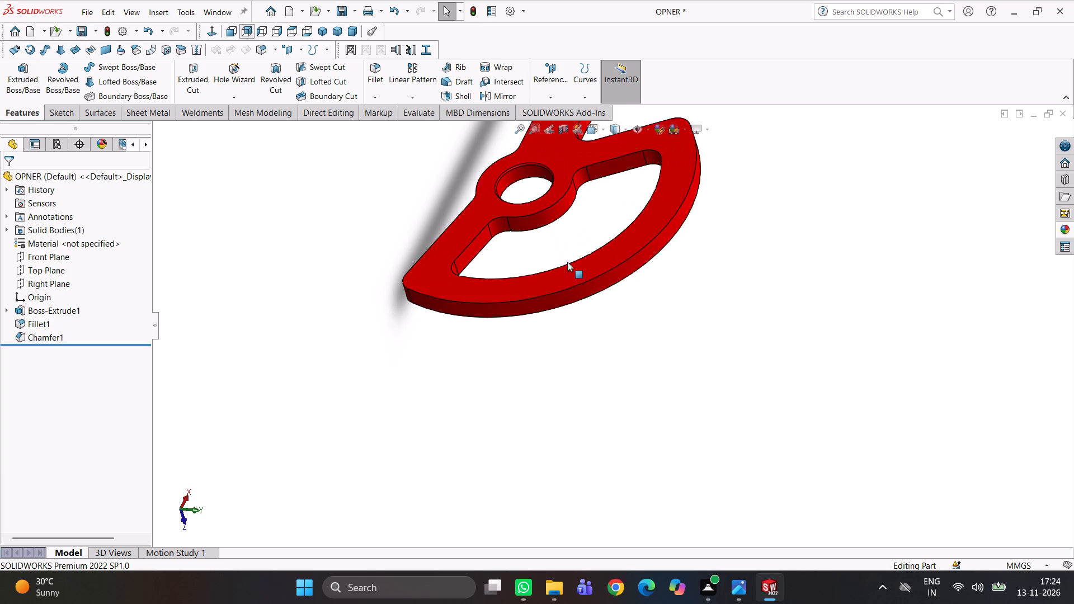
scroll(555, 234, down, 4)
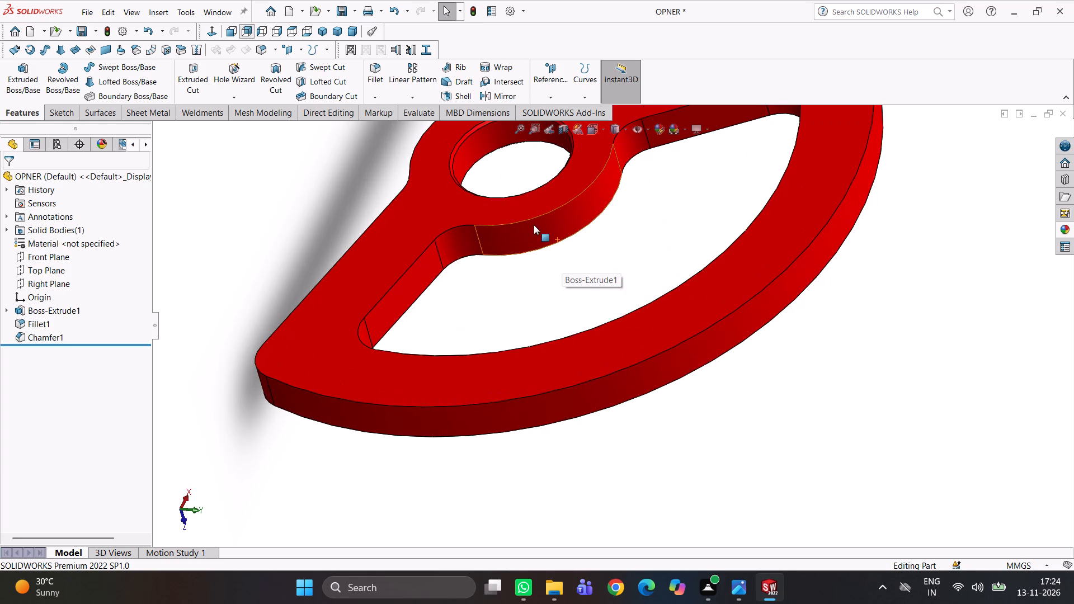
scroll(534, 225, up, 4)
scroll(562, 246, down, 3)
middle_drag(567, 261, 578, 283)
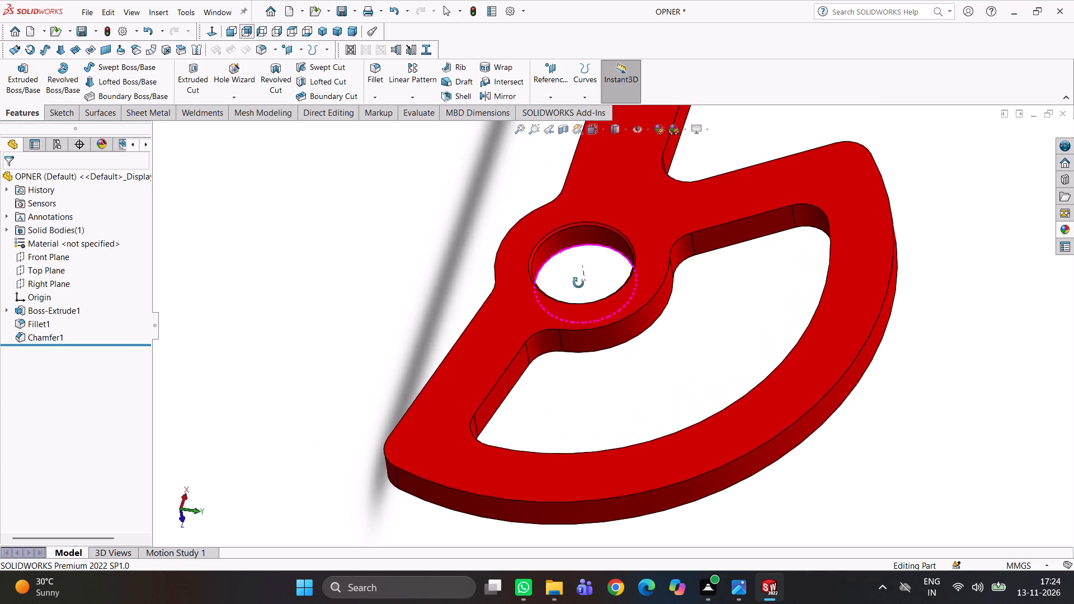
middle_drag(578, 283, 607, 384)
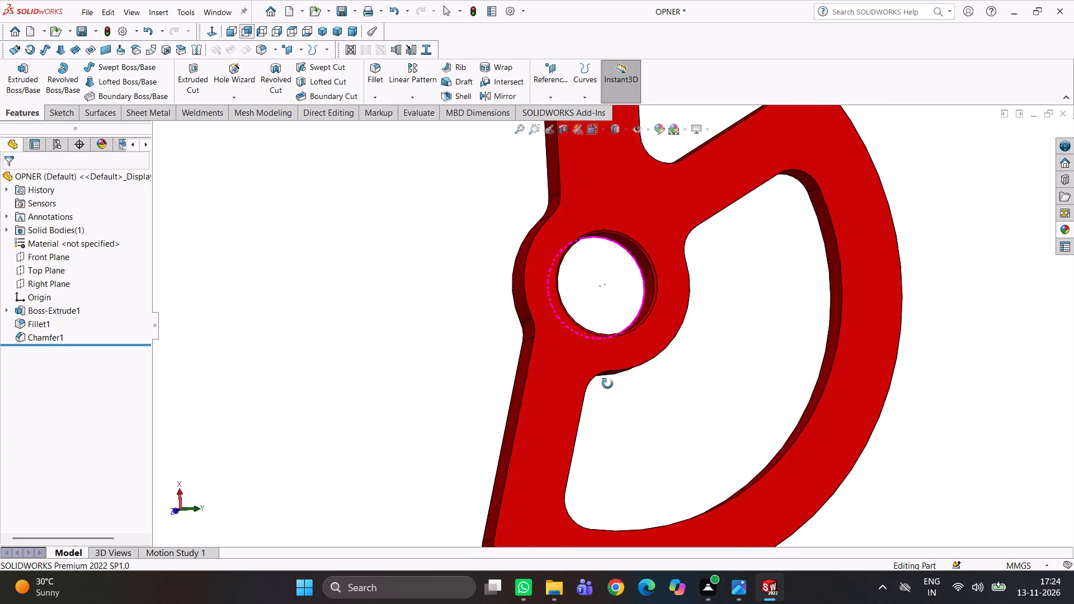
middle_drag(607, 384, 565, 213)
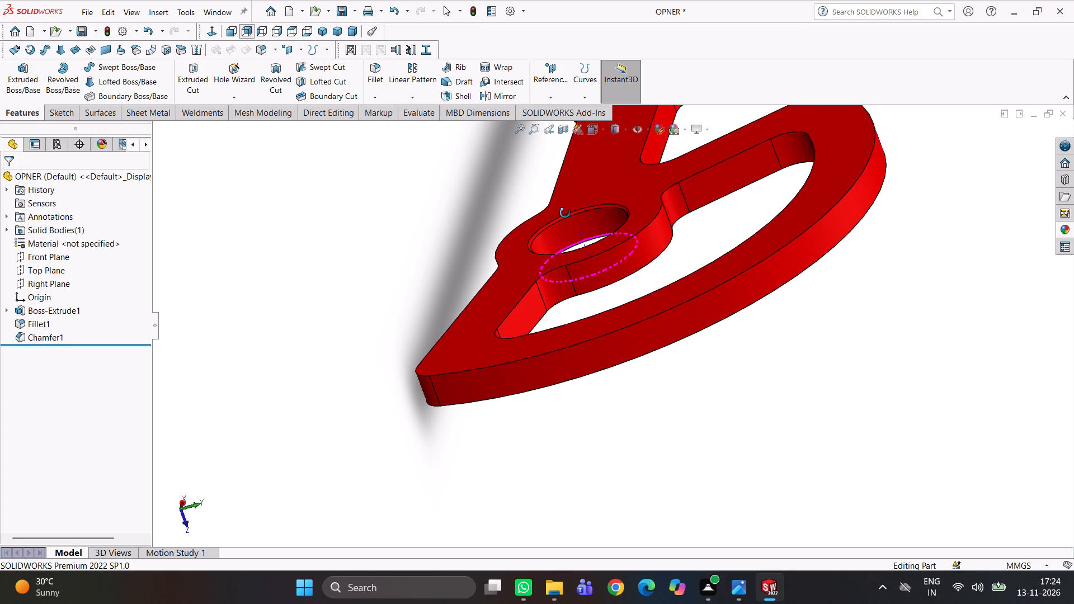
middle_drag(565, 213, 567, 200)
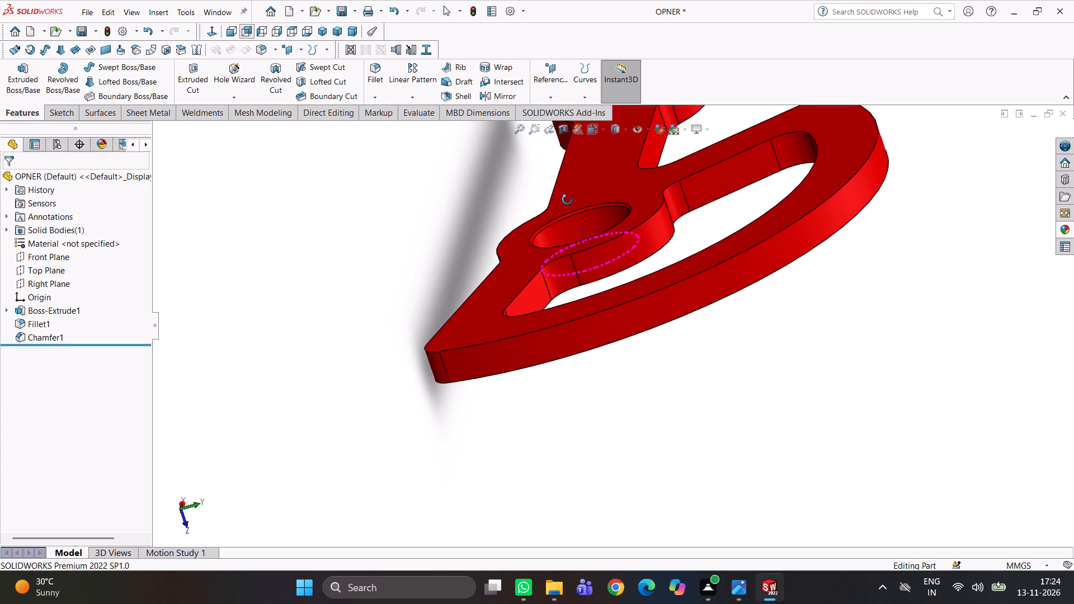
middle_drag(567, 200, 567, 214)
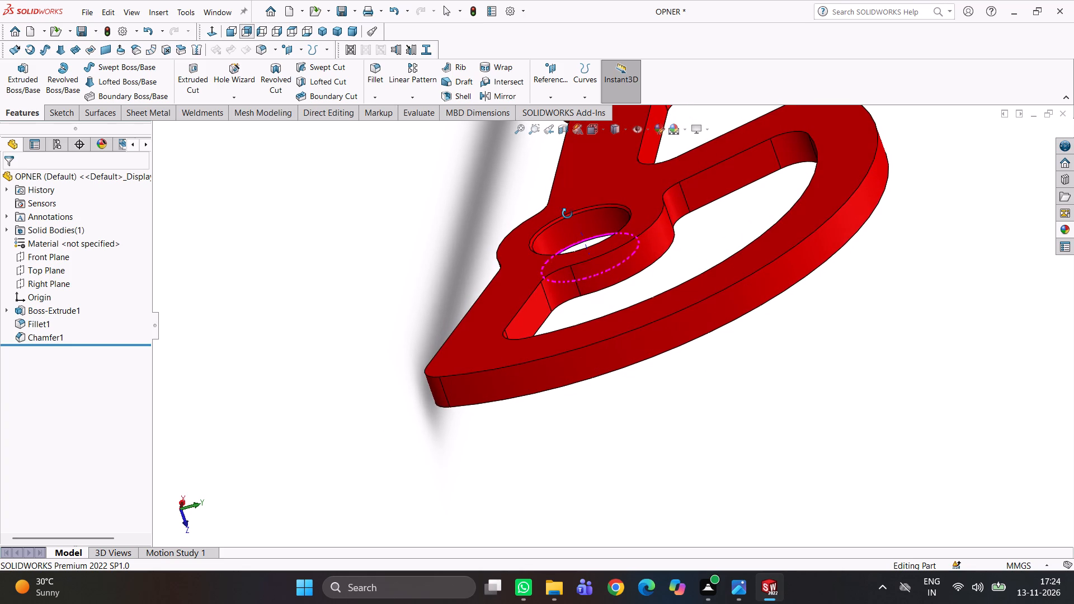
Examine the hub bore and sector opening while tilting the lever gradually from an oblique to a face-on view.
middle_drag(567, 214, 568, 238)
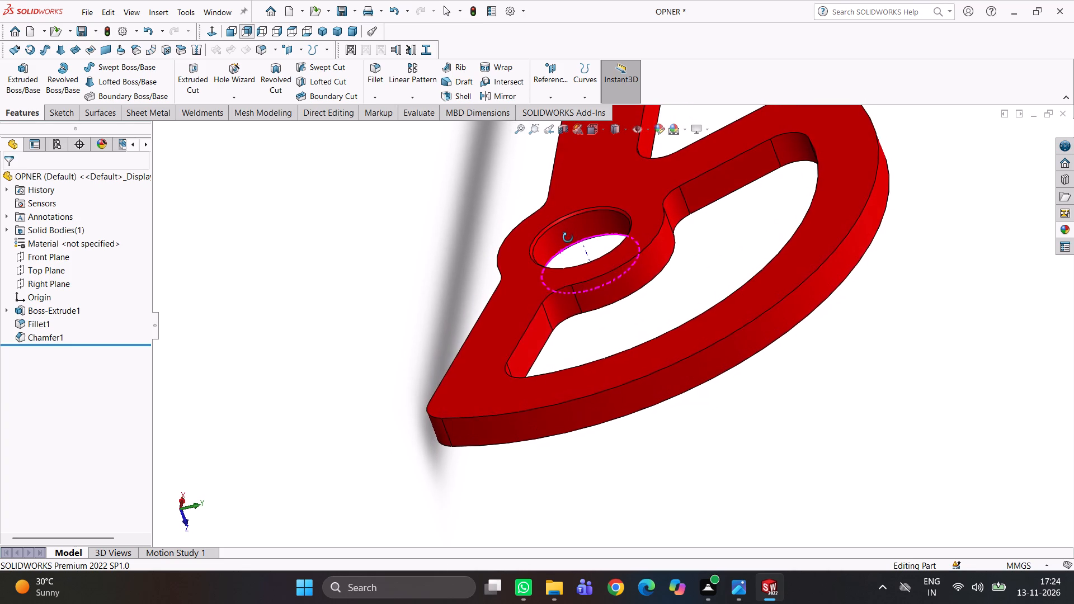
middle_drag(568, 238, 576, 258)
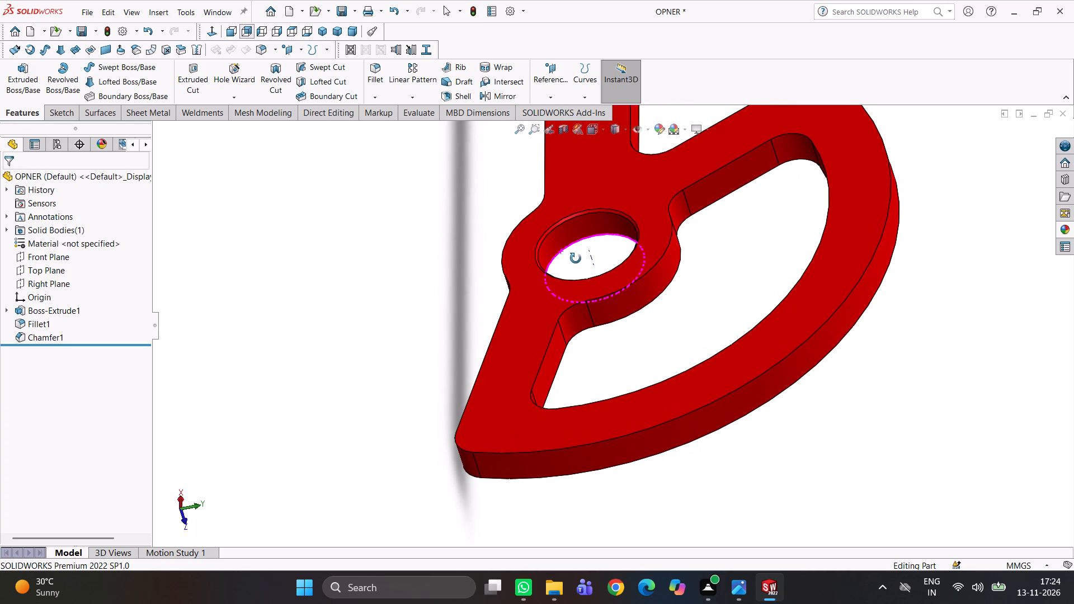
middle_drag(576, 258, 586, 276)
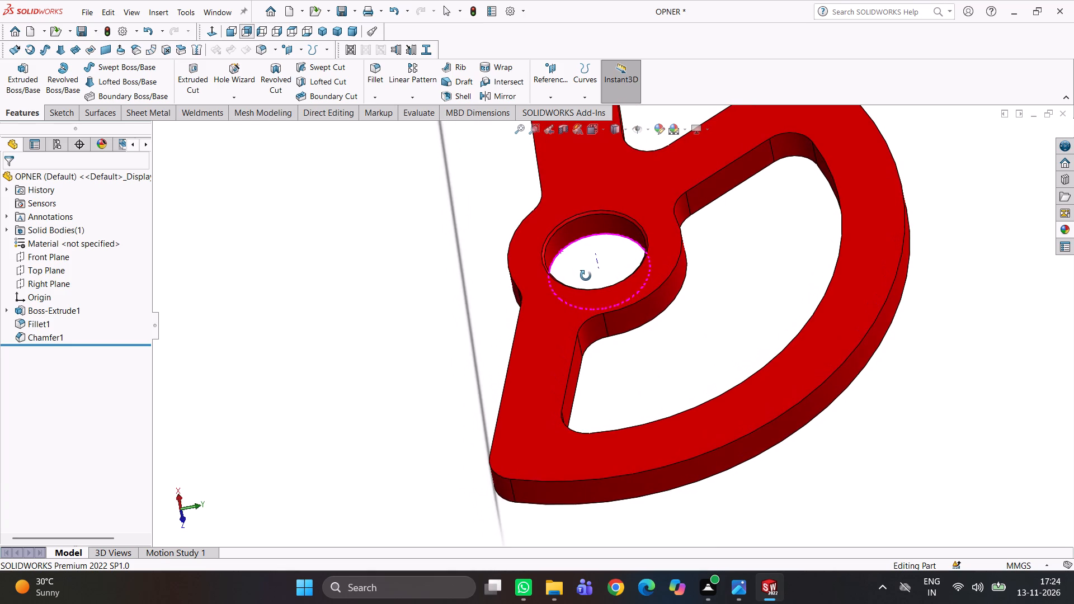
middle_drag(586, 276, 590, 287)
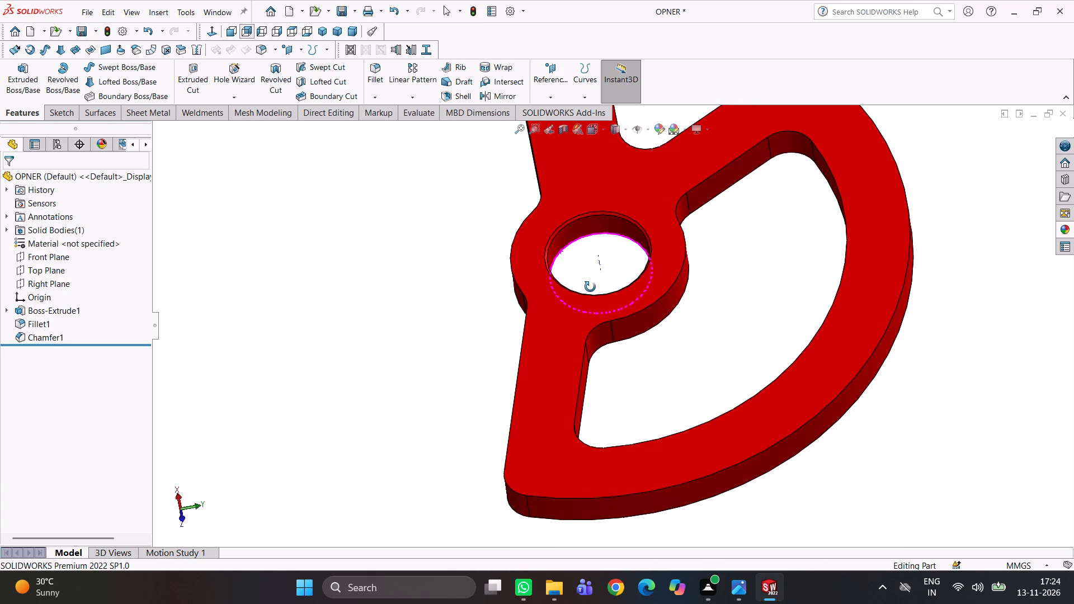
middle_drag(590, 287, 580, 197)
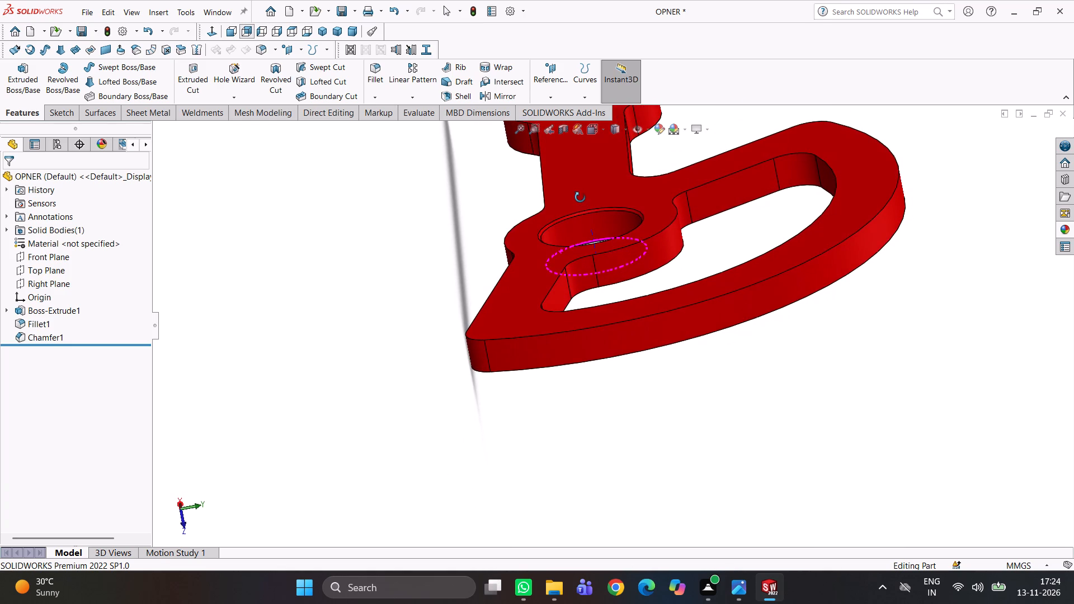
middle_drag(580, 197, 583, 230)
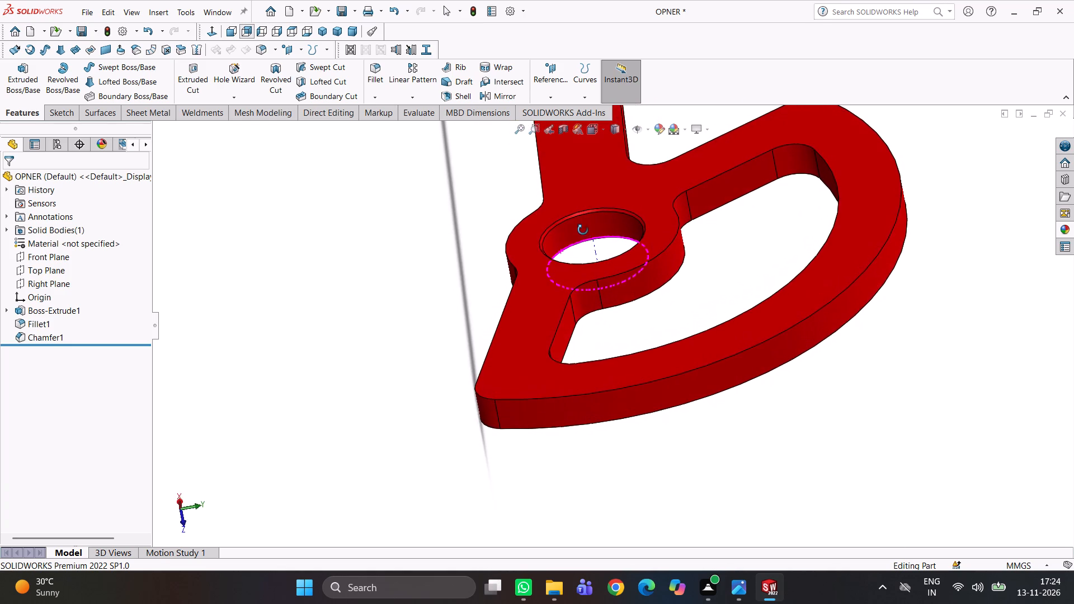
middle_drag(583, 230, 585, 247)
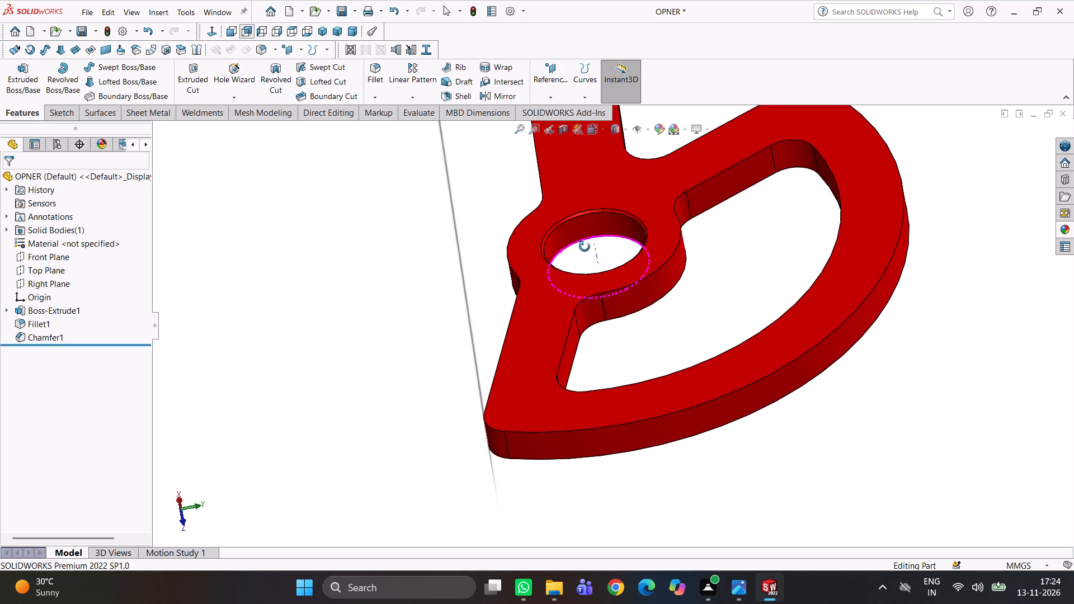
middle_drag(585, 247, 587, 258)
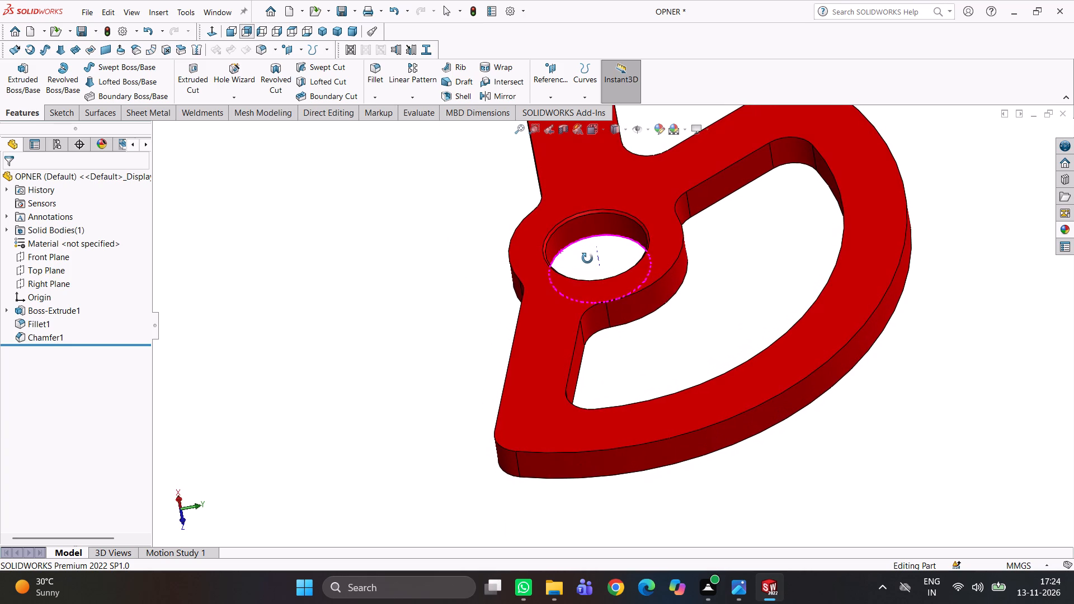
middle_drag(587, 258, 590, 271)
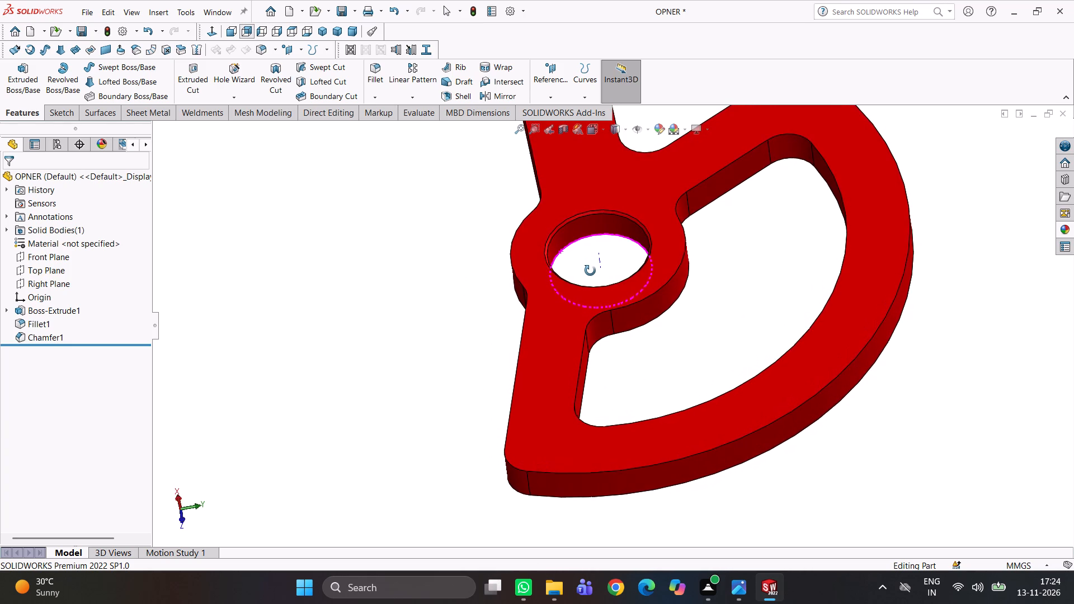
middle_drag(590, 271, 588, 313)
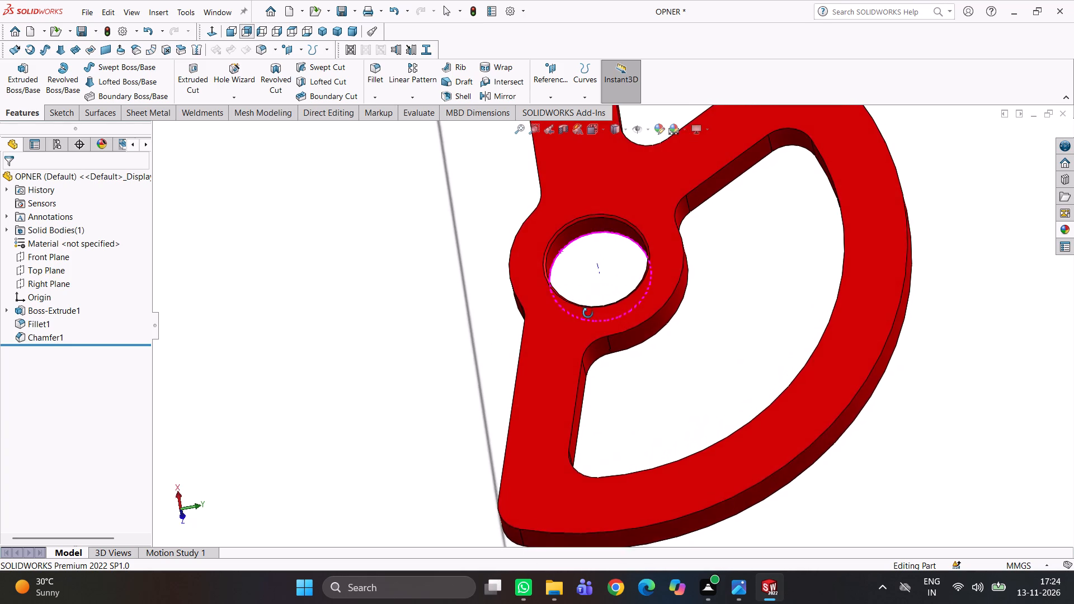
middle_drag(588, 313, 595, 390)
scroll(664, 314, up, 9)
scroll(657, 328, down, 4)
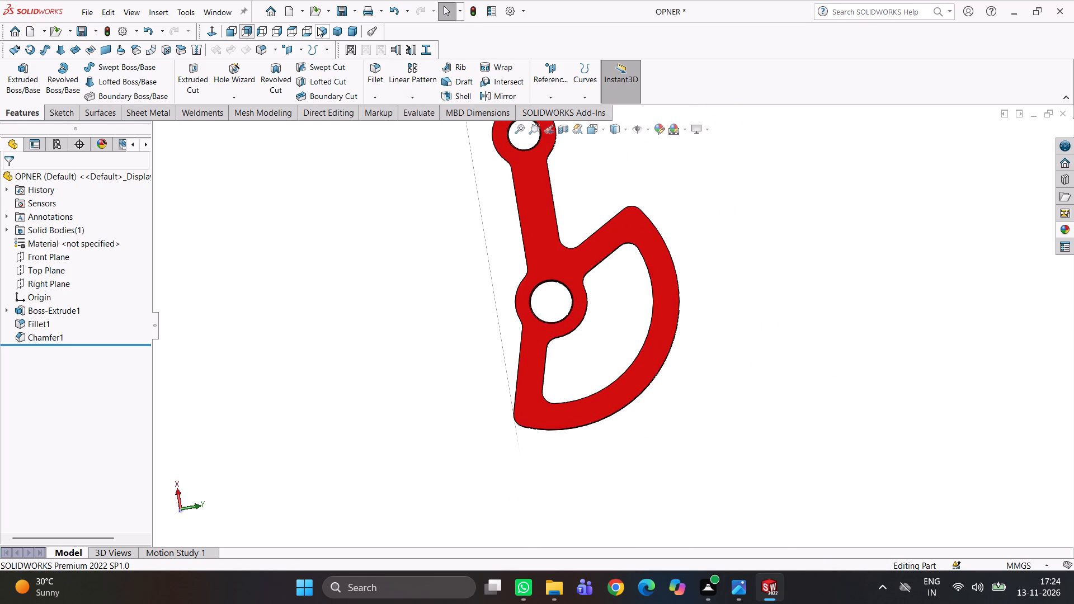
Examine the lever in the Bottom, Top and Right standard views and from its reverse face.
click(316, 27)
click(310, 31)
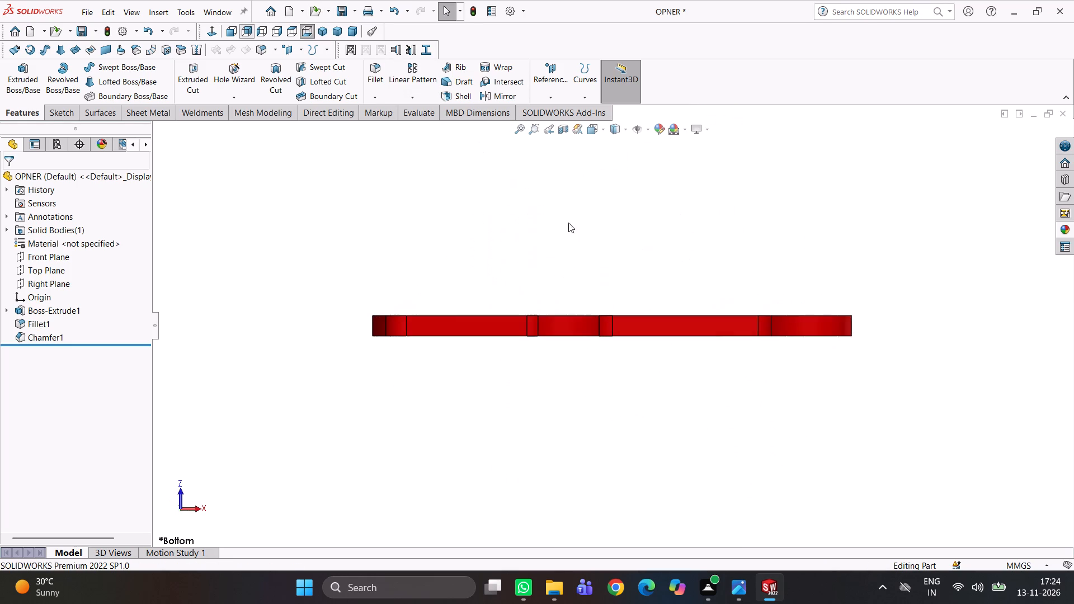
middle_drag(653, 263, 625, 365)
scroll(616, 351, down, 1)
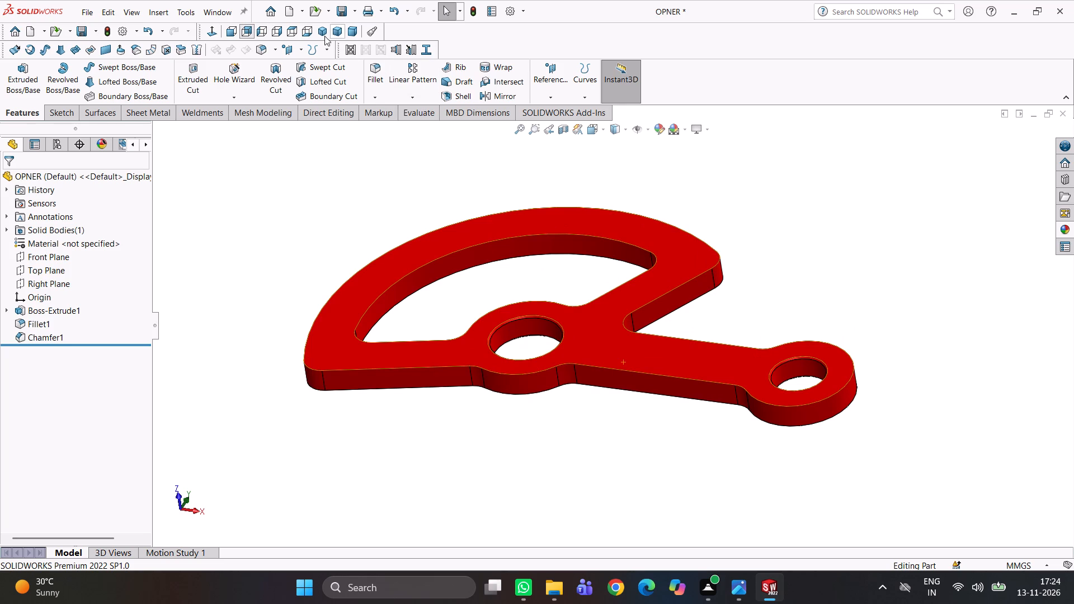
click(309, 32)
click(294, 32)
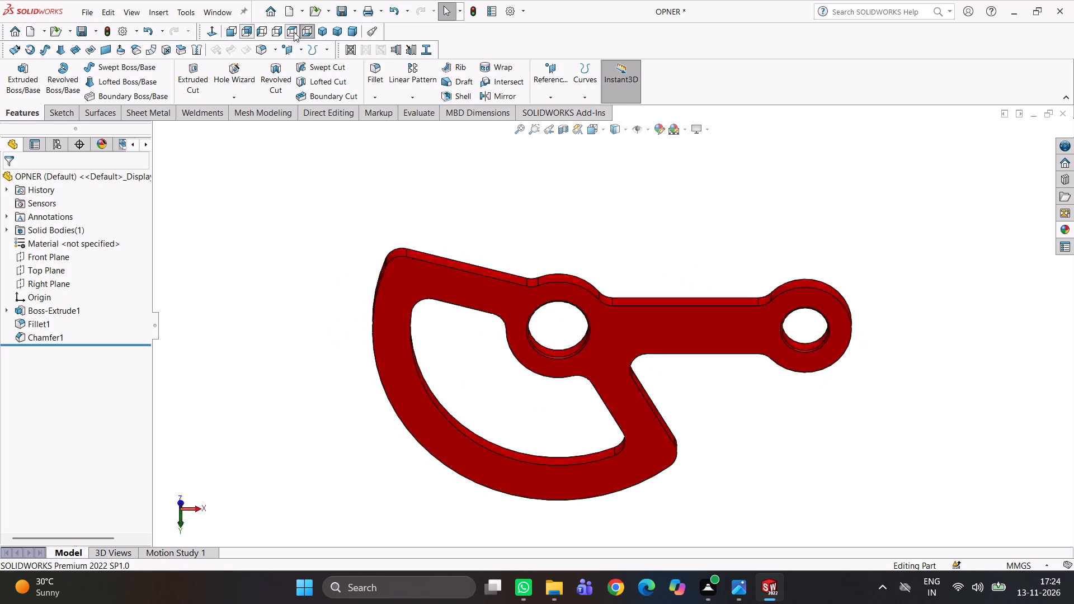
click(279, 39)
click(277, 36)
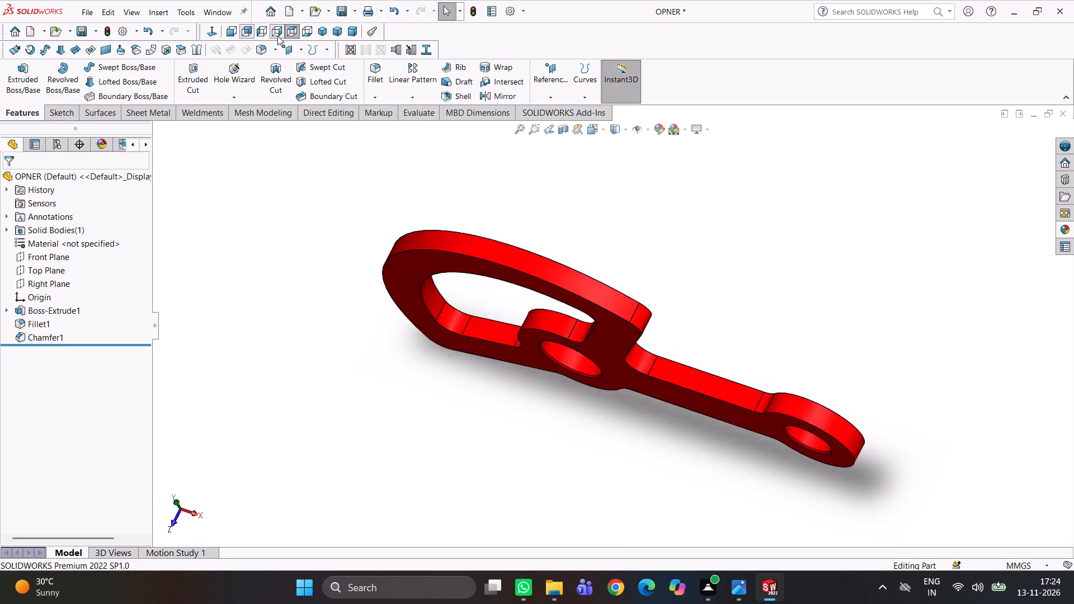
right_drag(691, 184, 835, 197)
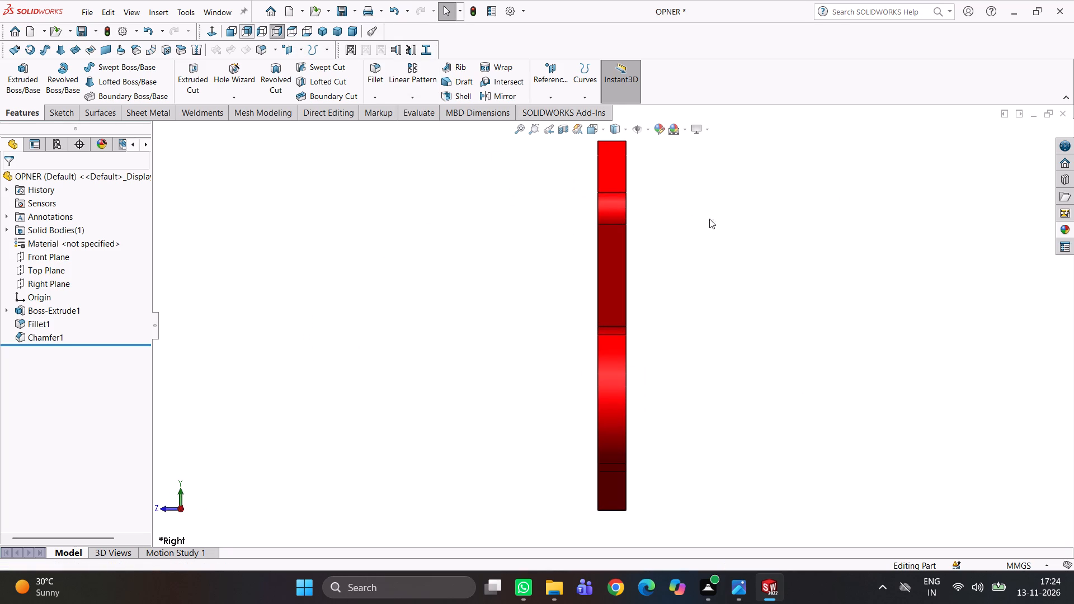
right_drag(723, 252, 866, 241)
right_drag(794, 232, 726, 224)
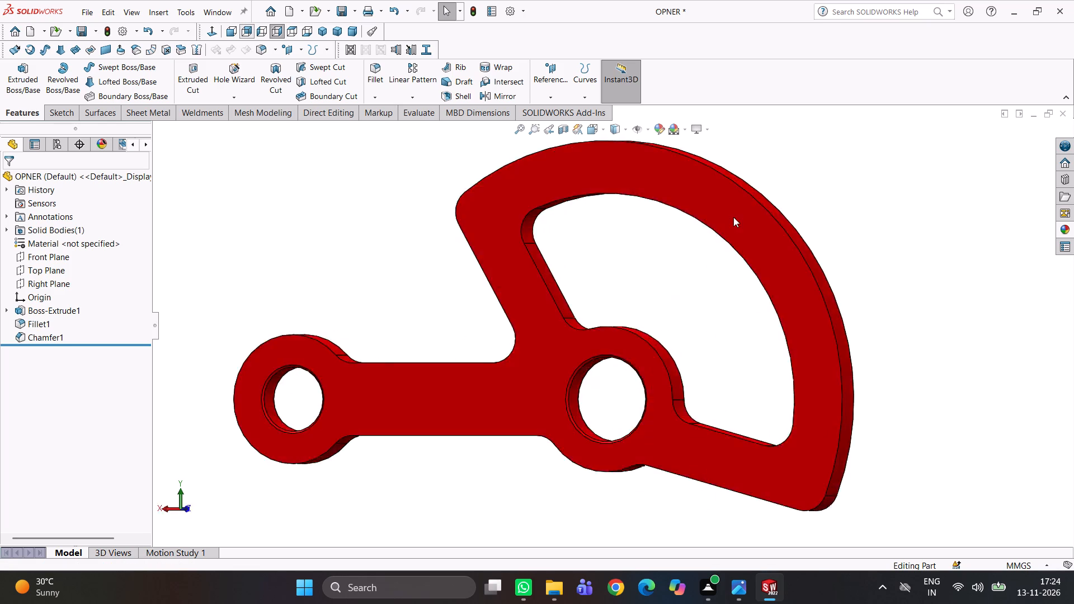
Compare the lever's edge profile in the opposing Top and Bottom, and Left and Right standard views.
right_drag(770, 222, 798, 141)
right_drag(765, 200, 713, 328)
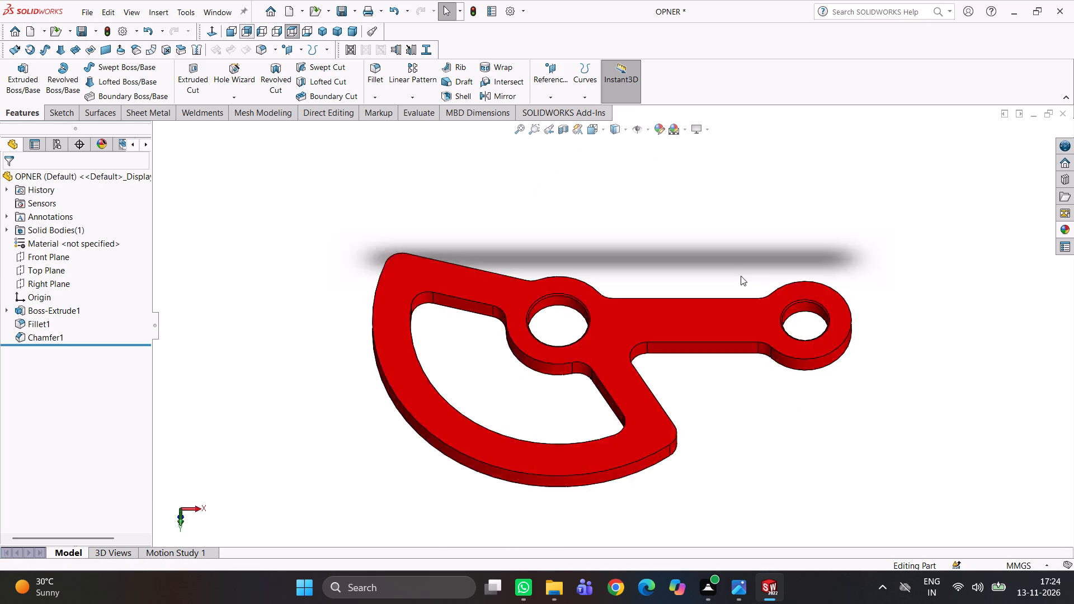
right_drag(735, 209, 747, 133)
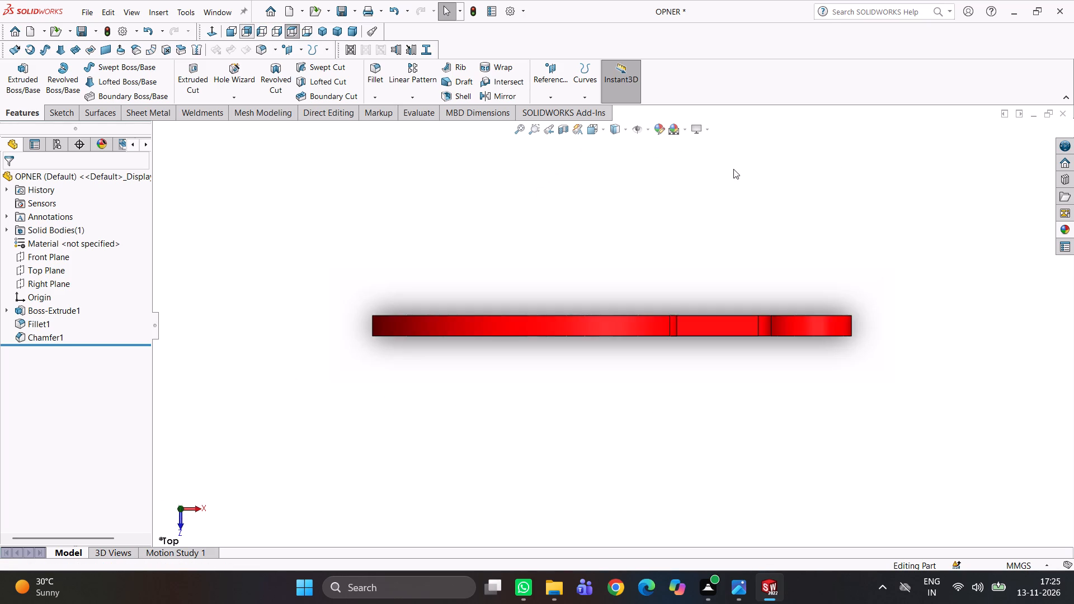
right_drag(733, 169, 713, 259)
right_drag(734, 211, 670, 213)
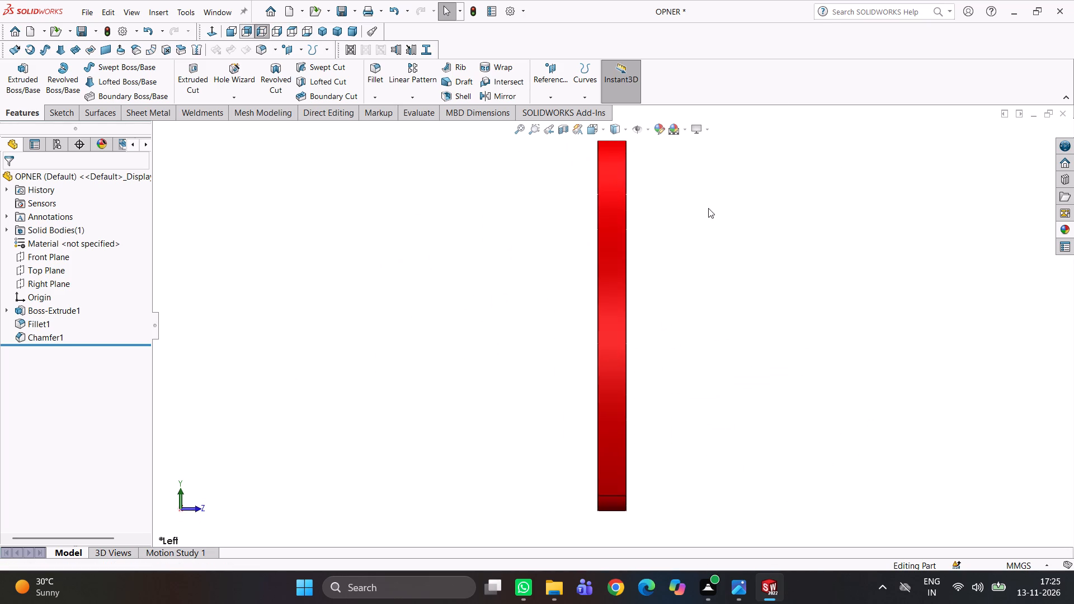
right_drag(708, 208, 788, 209)
right_drag(764, 213, 711, 213)
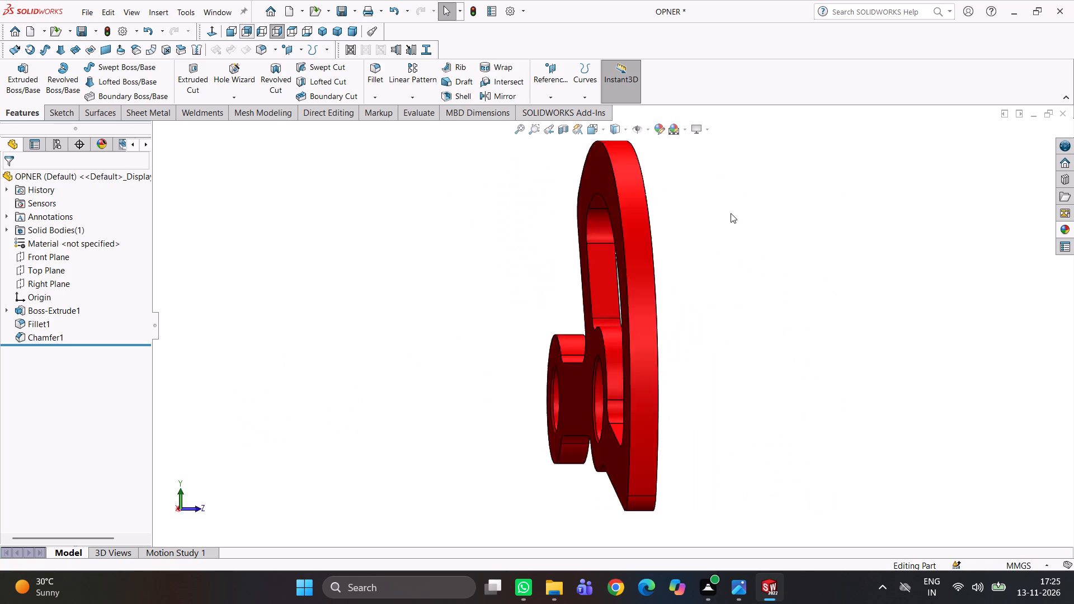
right_drag(732, 213, 788, 205)
right_drag(755, 214, 701, 214)
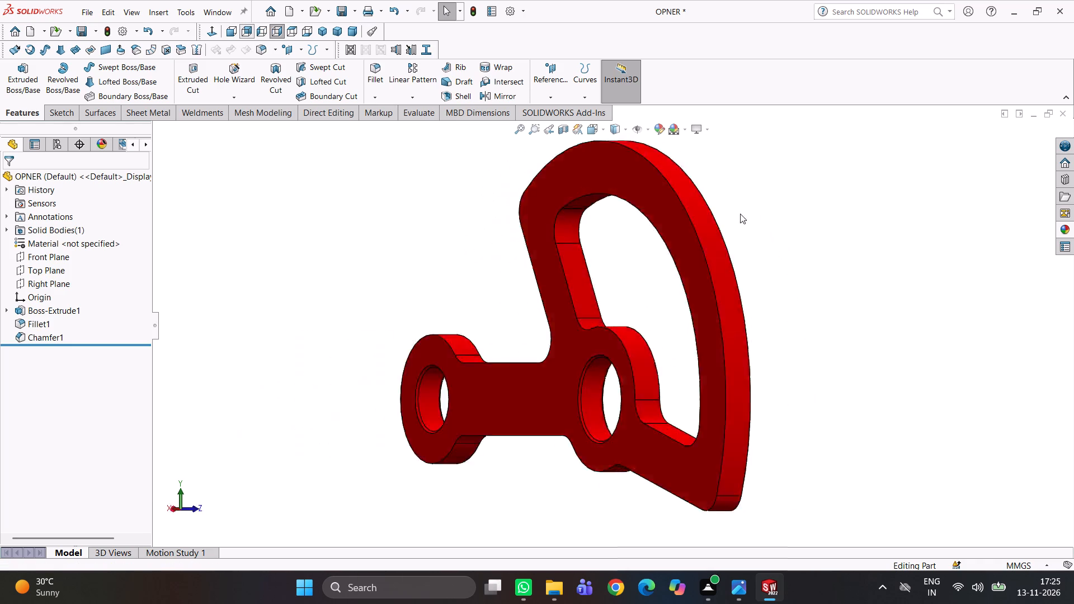
right_drag(750, 214, 790, 214)
right_drag(739, 220, 823, 223)
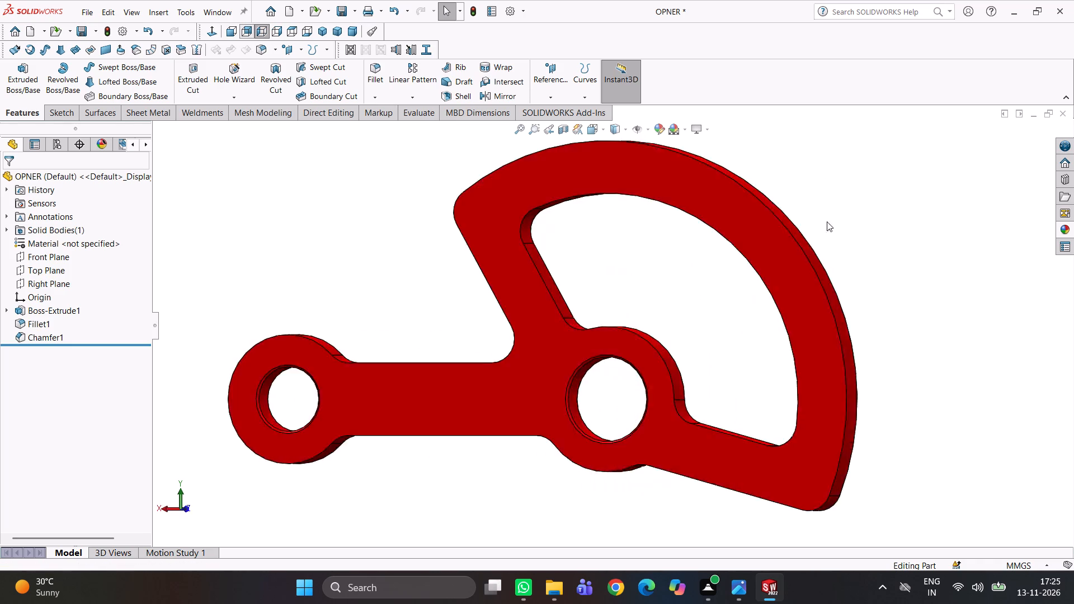
Examine the whole lever from oblique angles, rechecking its side, Top and Bottom standard views in between.
scroll(794, 226, up, 2)
middle_drag(794, 226, 718, 234)
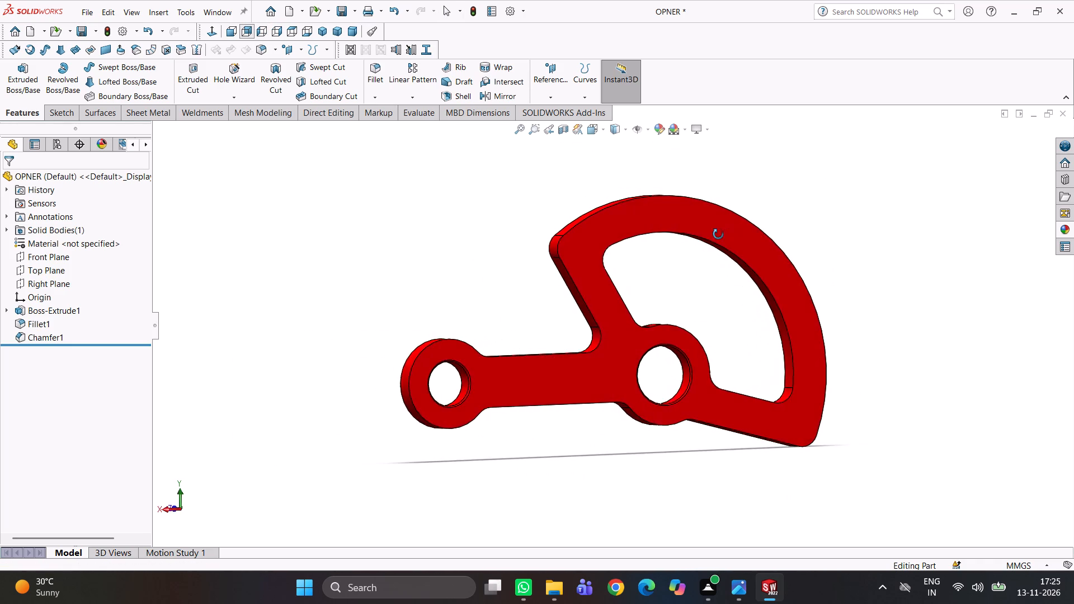
middle_drag(718, 234, 683, 239)
right_drag(690, 252, 764, 249)
right_drag(769, 249, 702, 241)
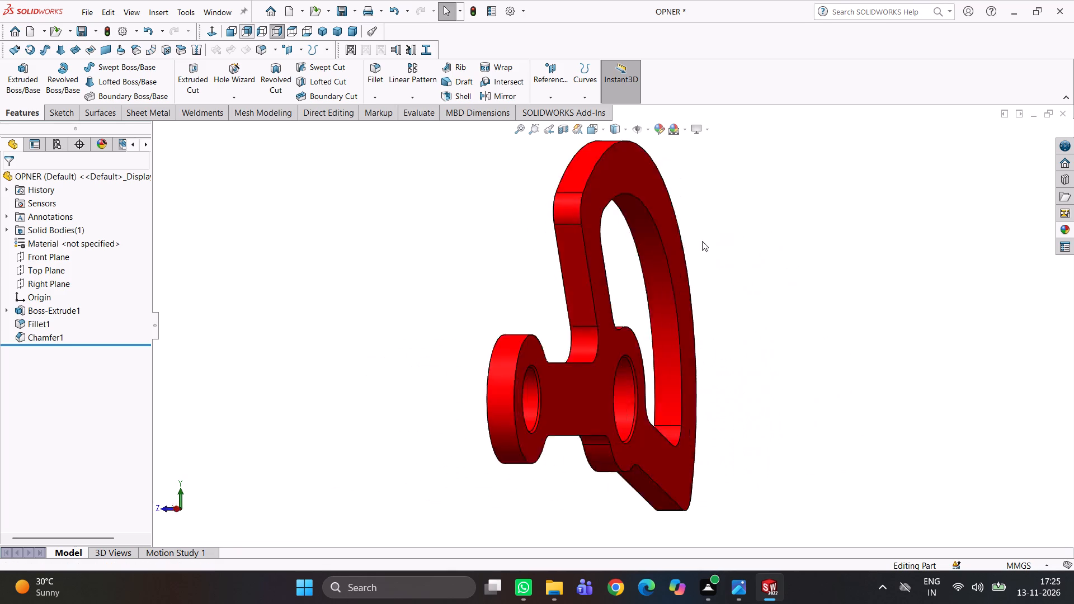
right_drag(748, 245, 693, 246)
right_drag(743, 238, 761, 148)
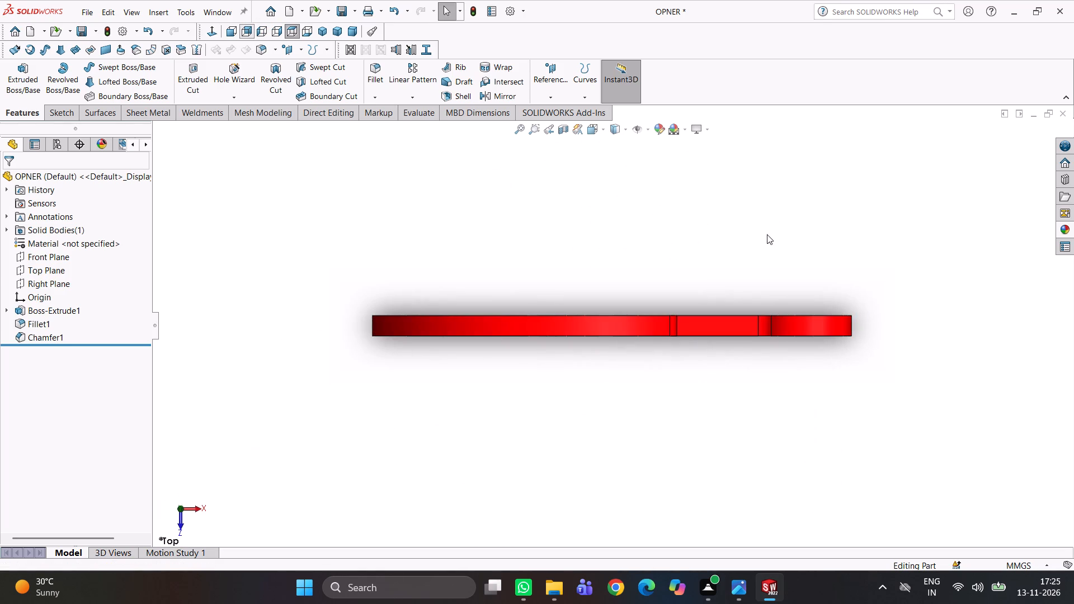
right_drag(690, 213, 671, 294)
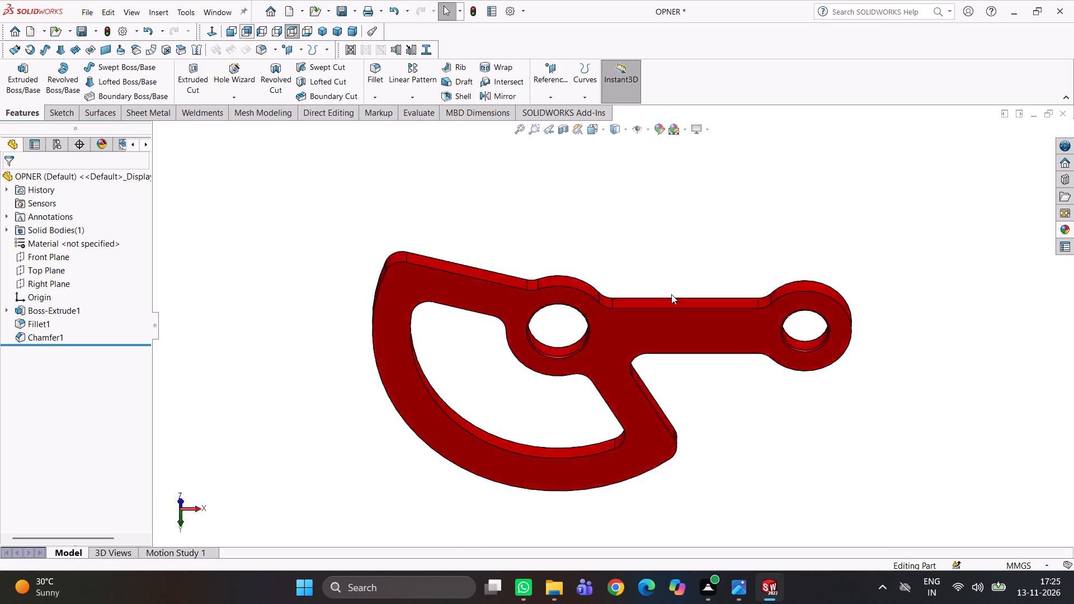
right_drag(696, 244, 711, 178)
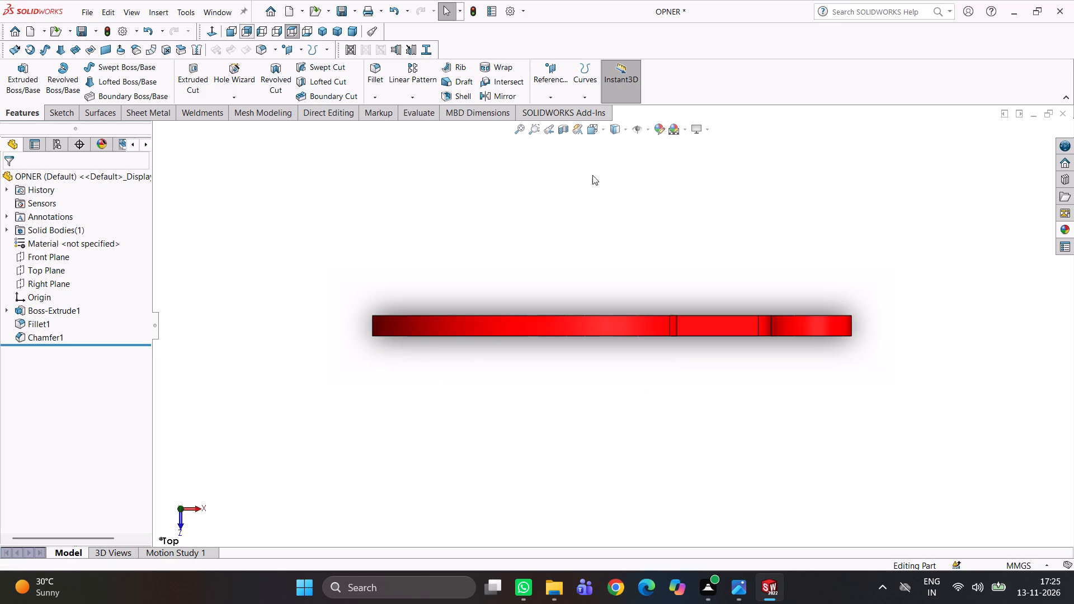
scroll(560, 220, up, 4)
middle_drag(613, 256, 630, 119)
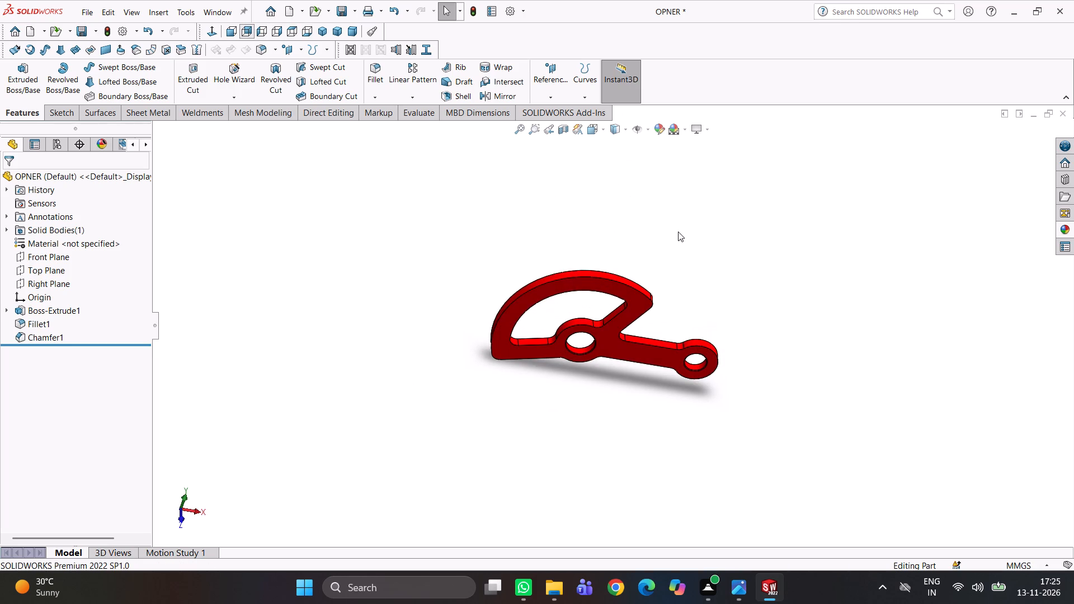